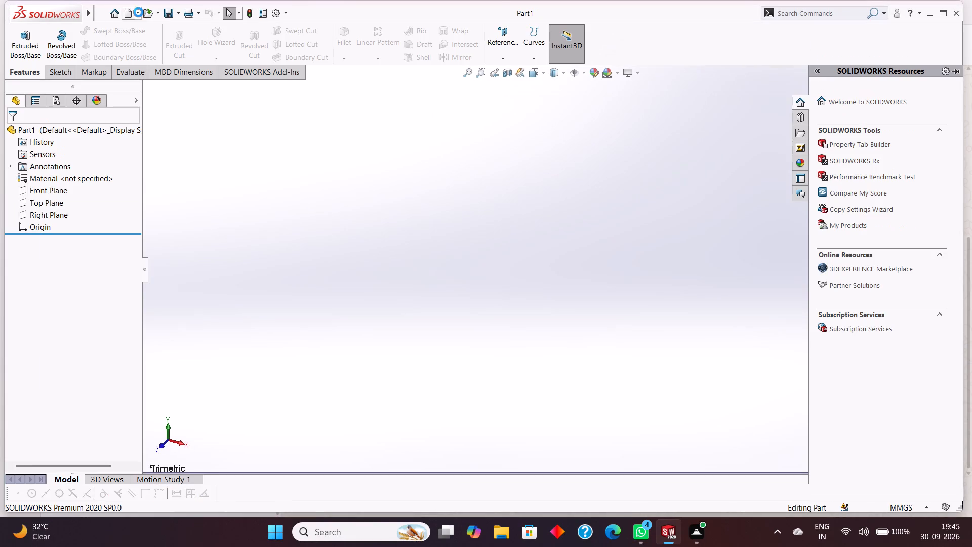
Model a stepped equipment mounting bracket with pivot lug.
Sketch a closed rectangular profile on the Front Plane with lines from the origin, 100 mm wide and 20 mm high.
click(58, 189)
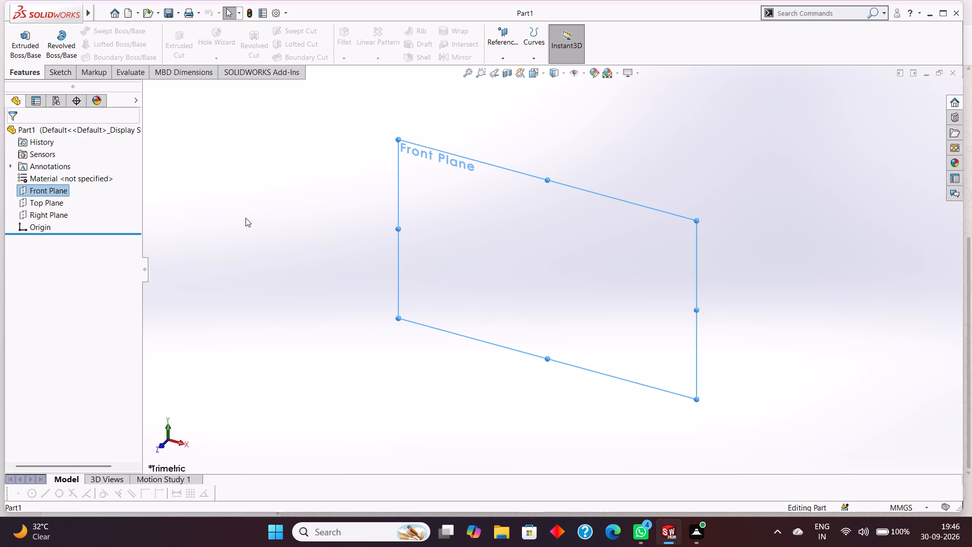
click(63, 73)
click(102, 34)
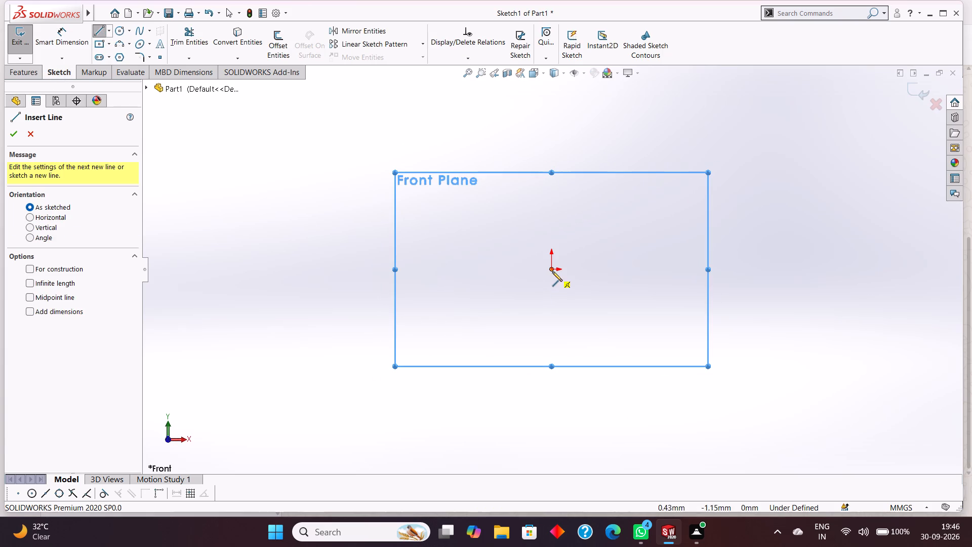
click(551, 270)
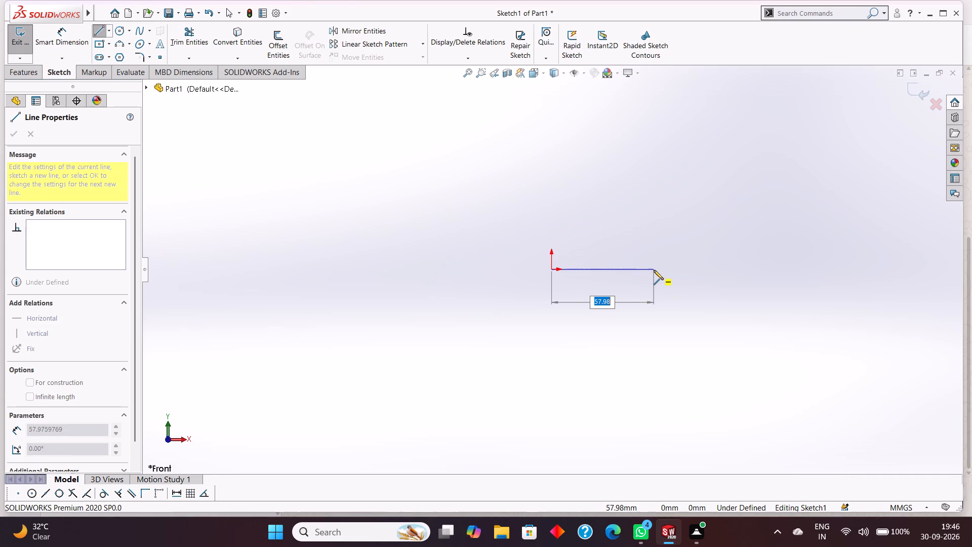
text(100)
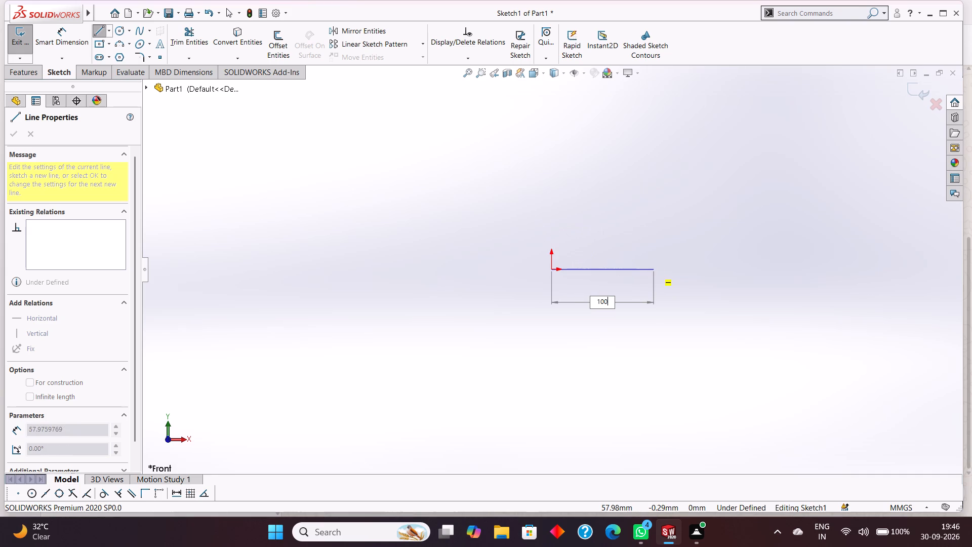
key(Return)
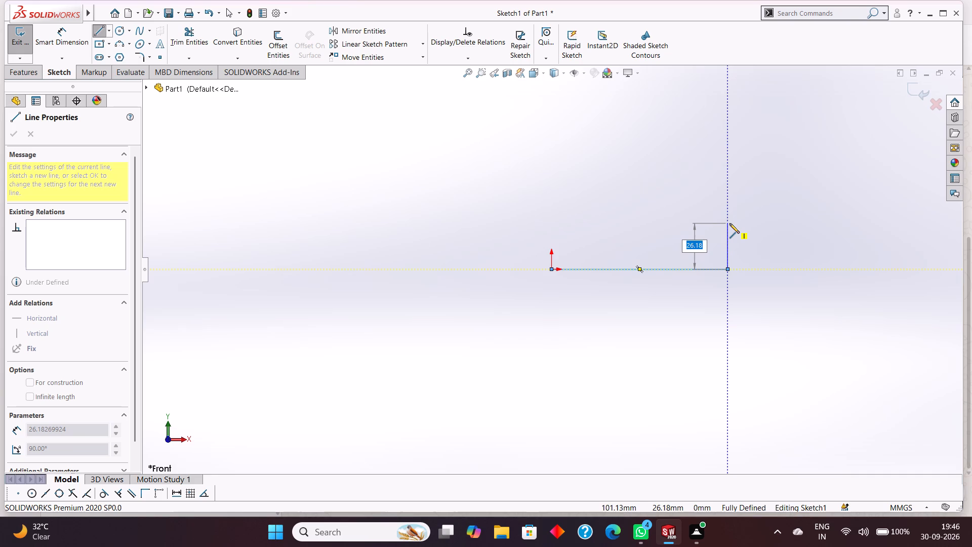
text(20)
key(Return)
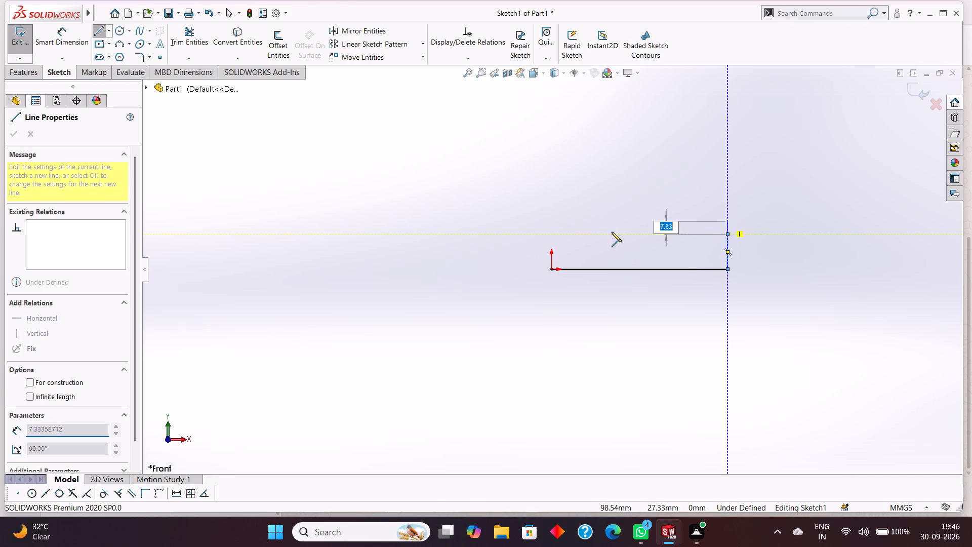
click(553, 233)
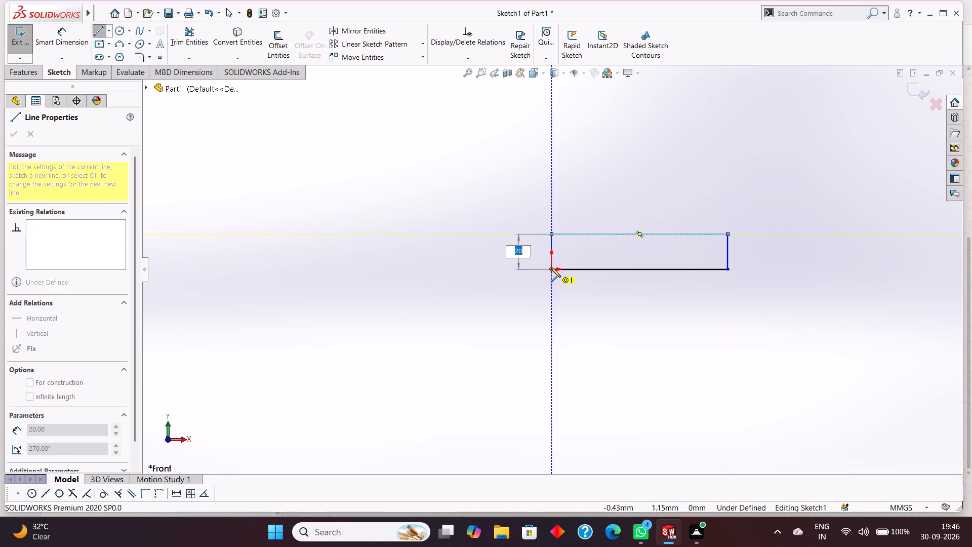
click(551, 267)
right_click(548, 304)
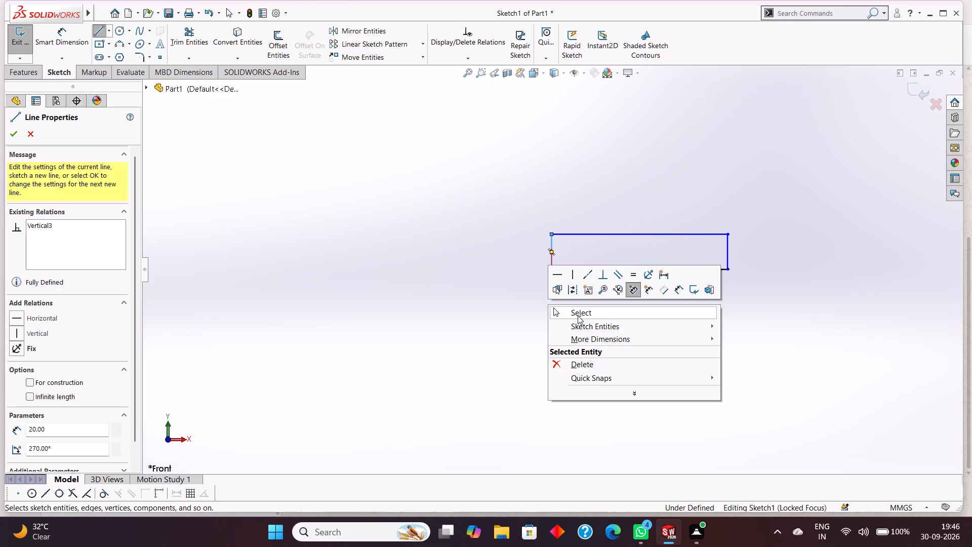
click(578, 316)
Dimension the rectangle's bottom line at 100 mm and its vertical side away from the origin at 20 mm.
click(71, 39)
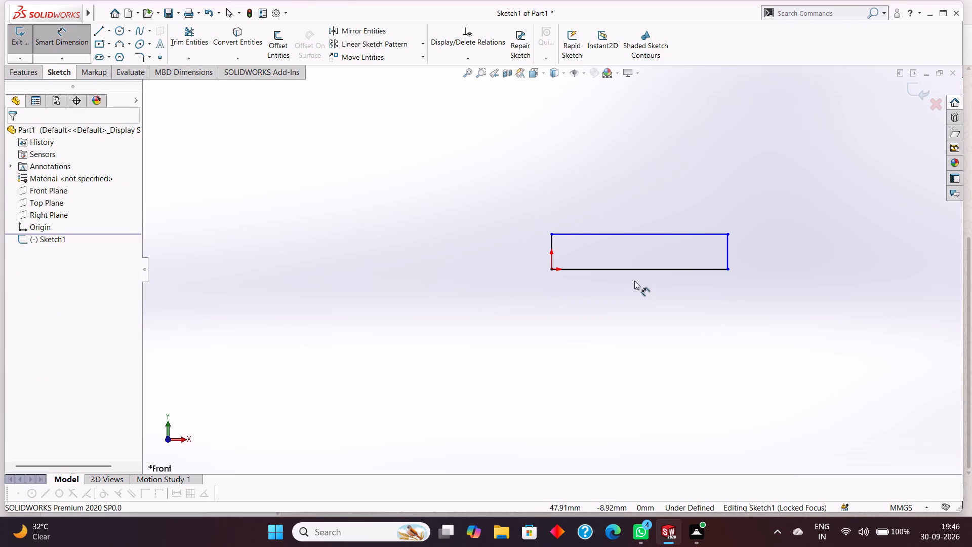
click(633, 270)
click(636, 312)
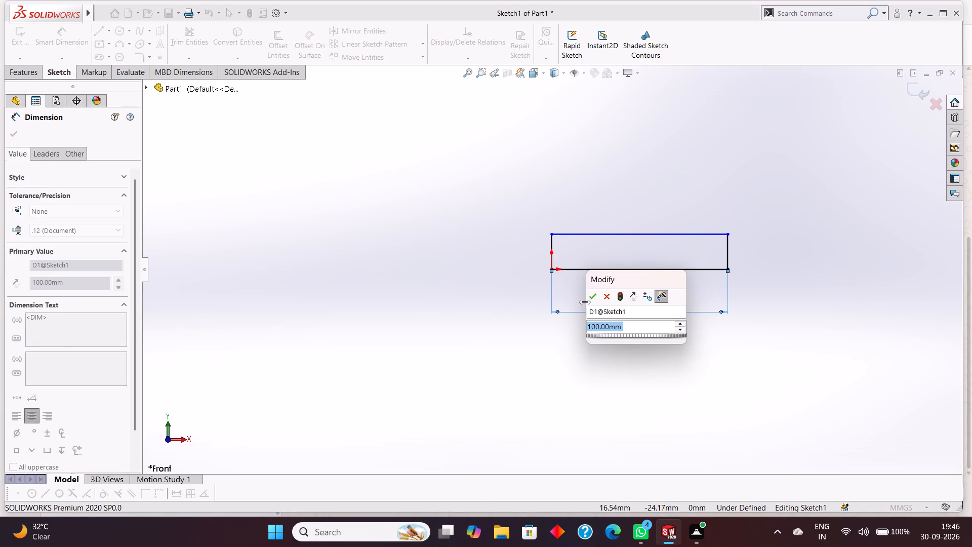
click(589, 298)
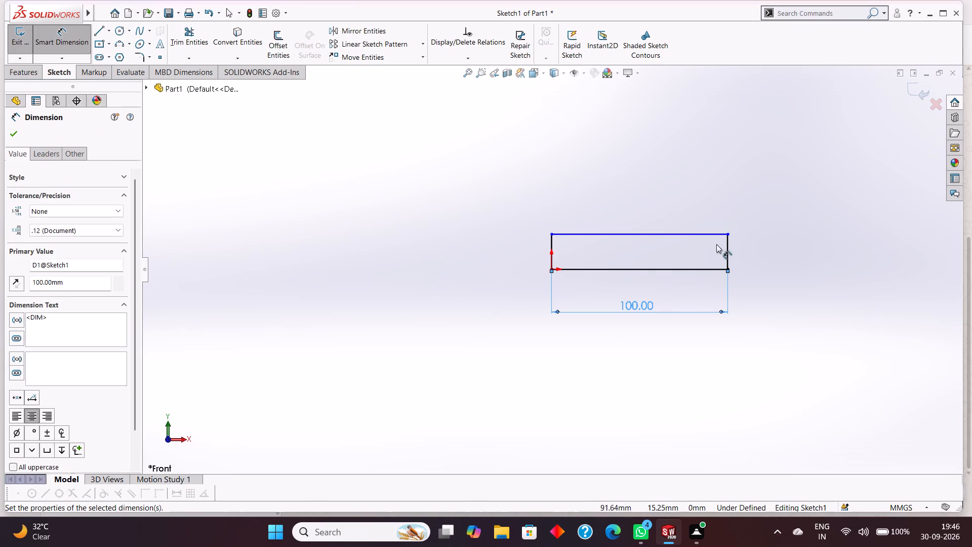
click(728, 244)
click(767, 251)
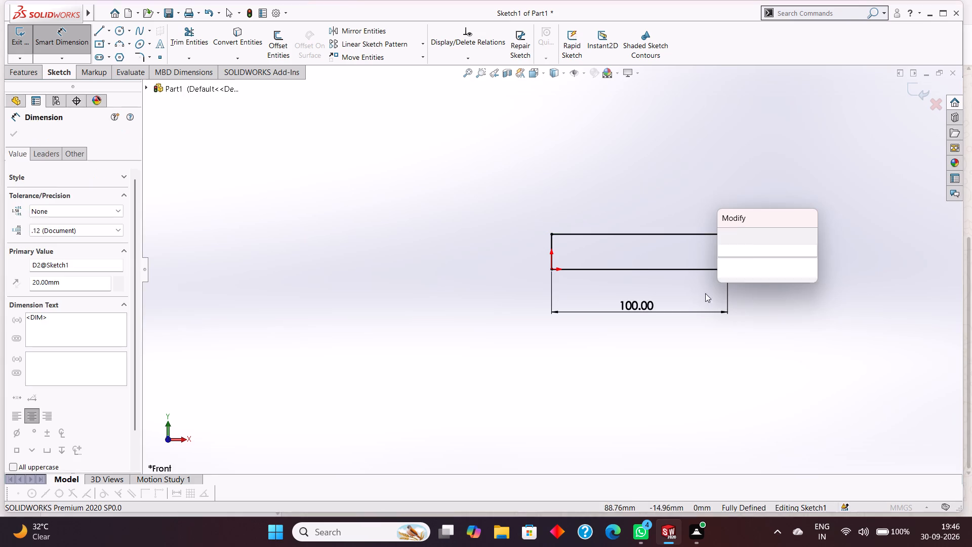
click(725, 239)
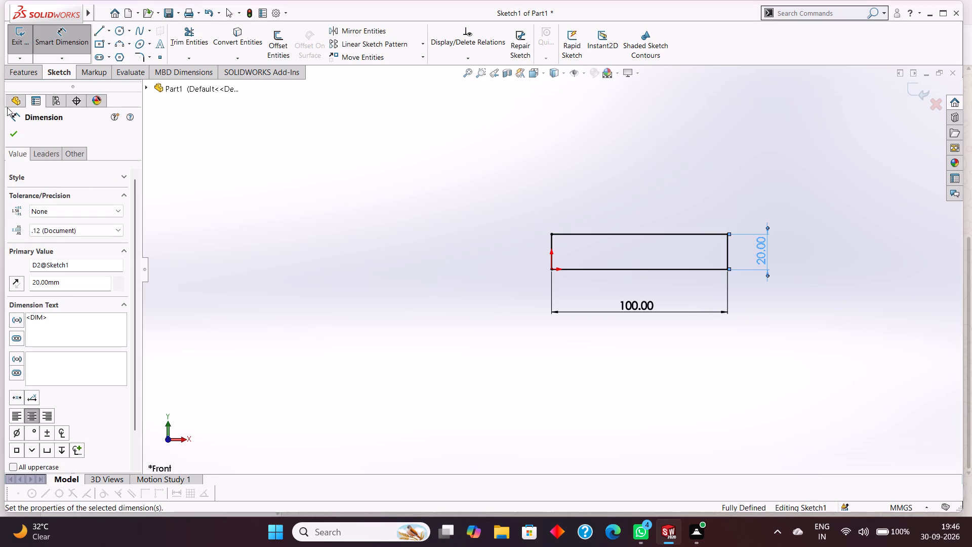
click(10, 127)
Extrude the rectangular profile as a blind boss with a depth of 100 mm.
click(22, 74)
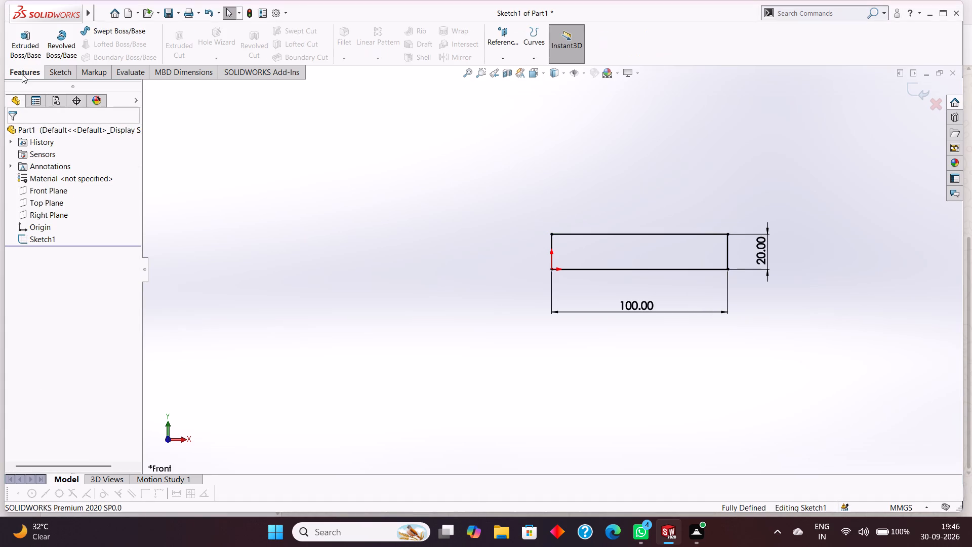
click(32, 46)
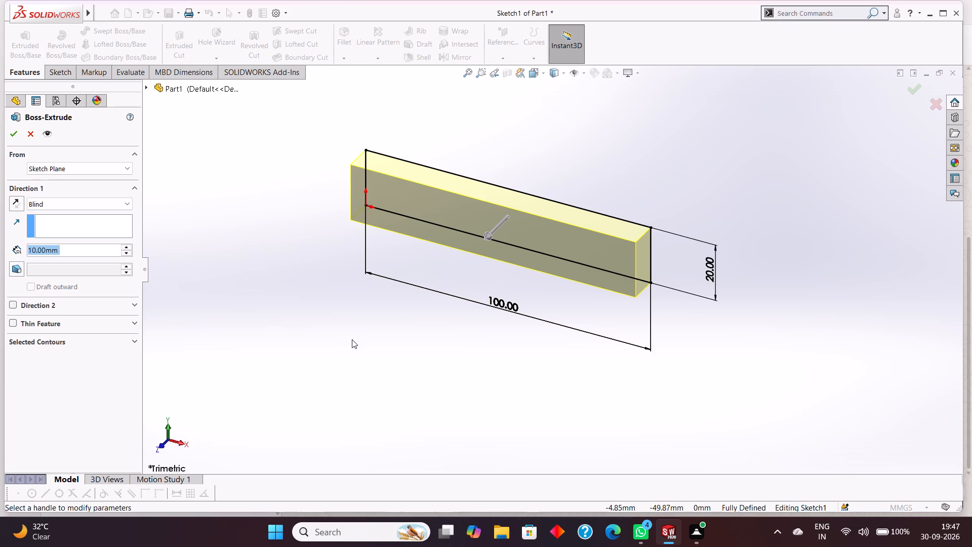
text(200)
key(Return)
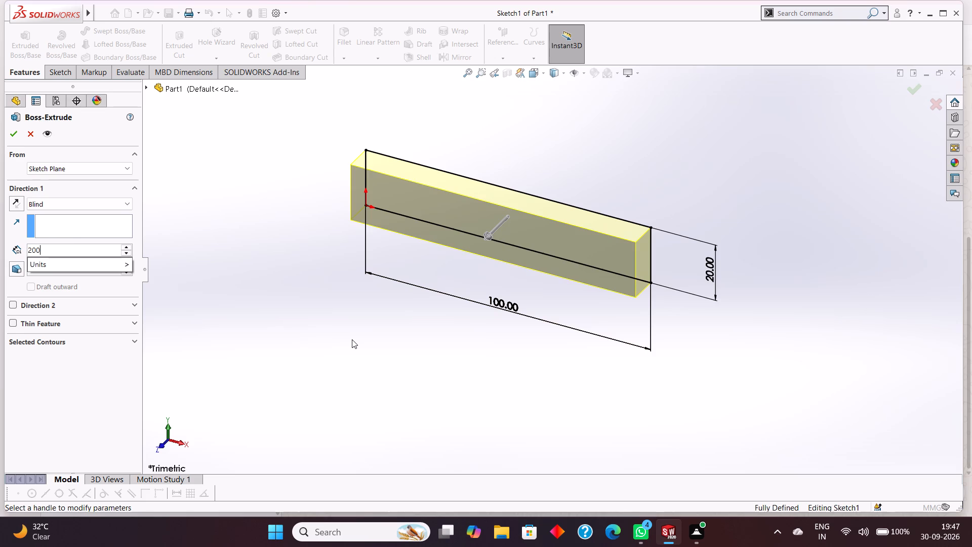
scroll(343, 298, up, 3)
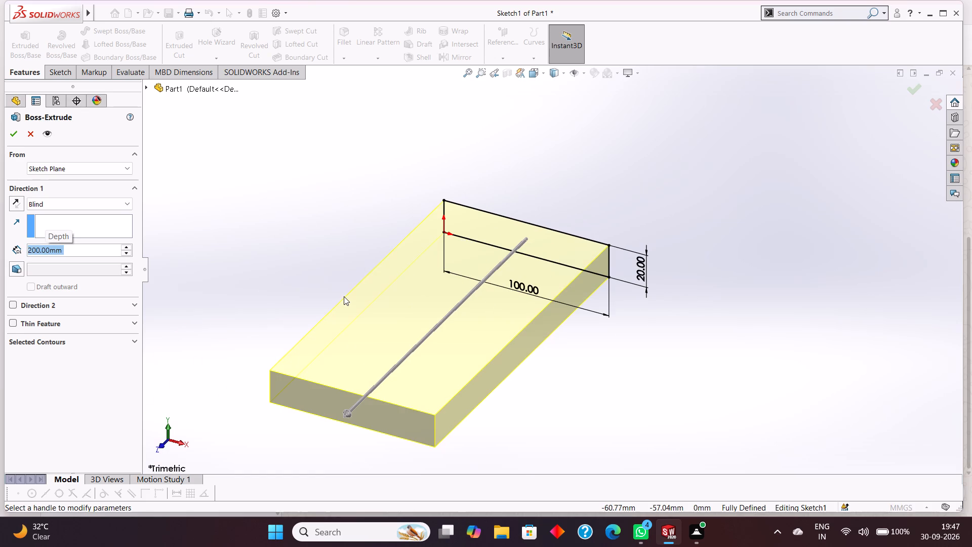
key(BackSpace)
text(100)
key(Return)
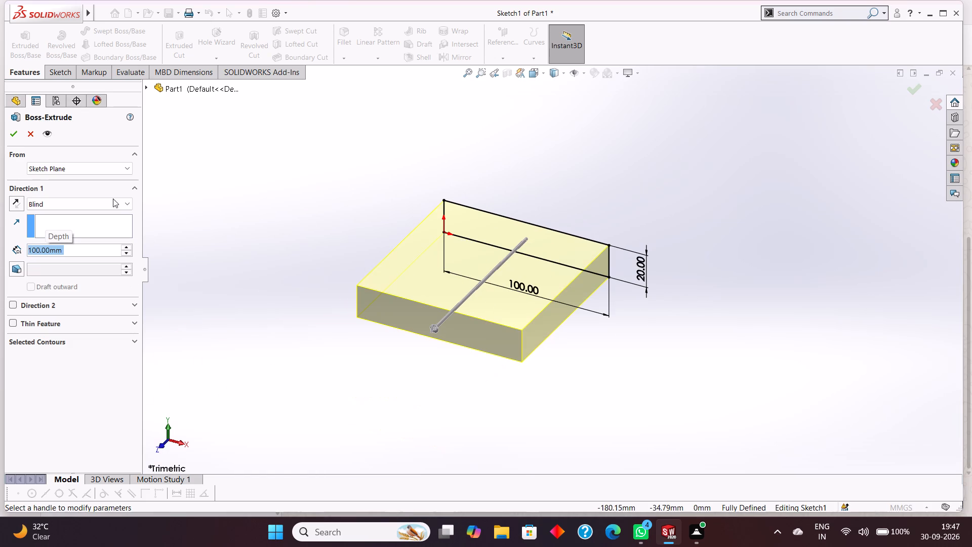
click(12, 139)
click(548, 186)
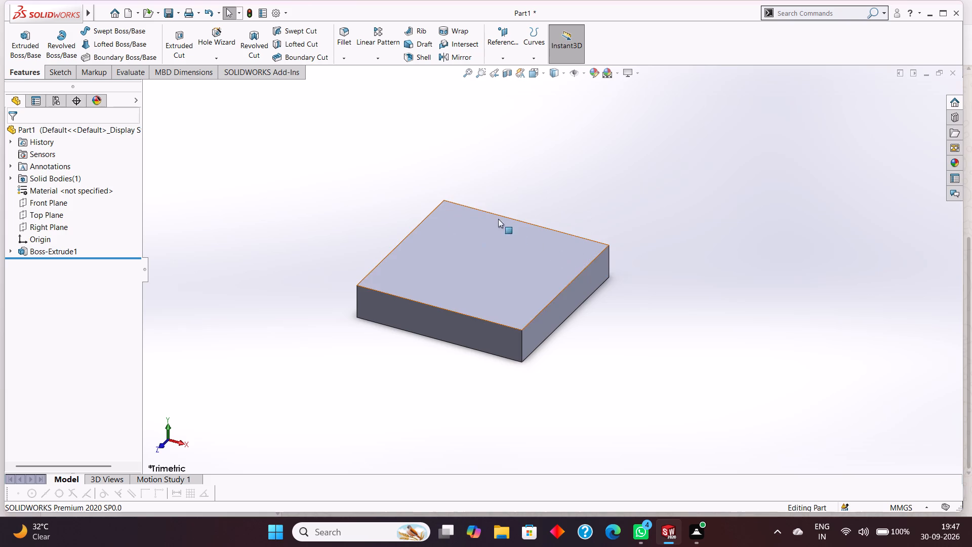
Create a reference plane parallel to the Top Plane with a 0 mm offset.
click(503, 60)
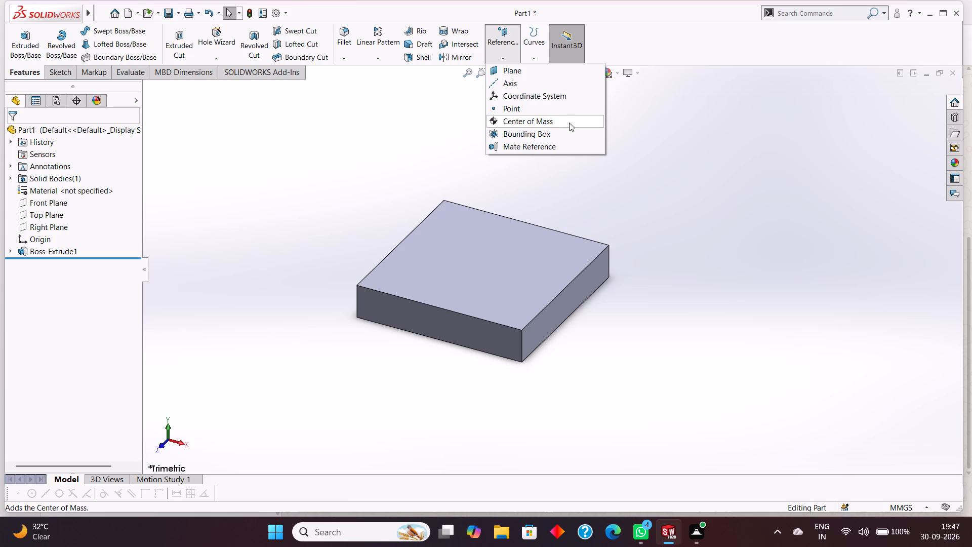
key(Escape)
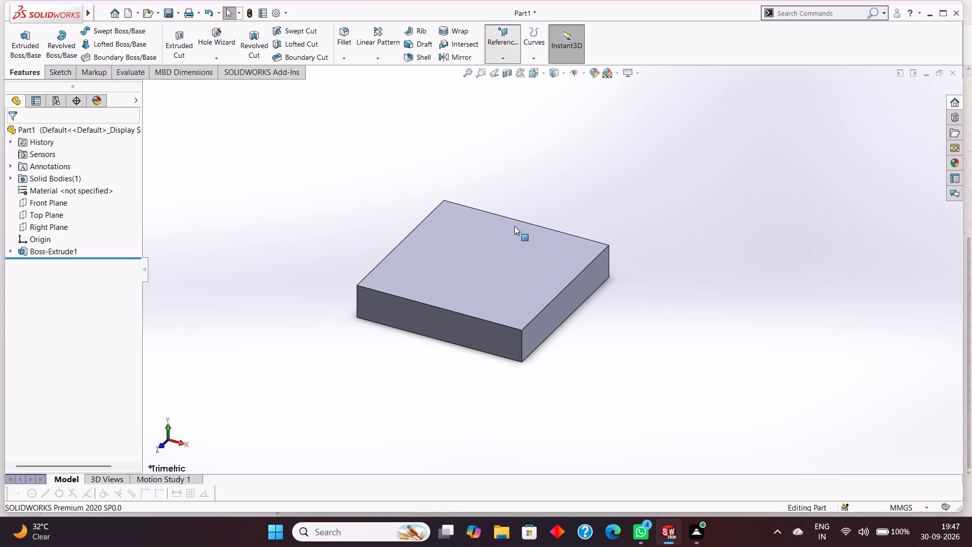
click(501, 59)
click(508, 70)
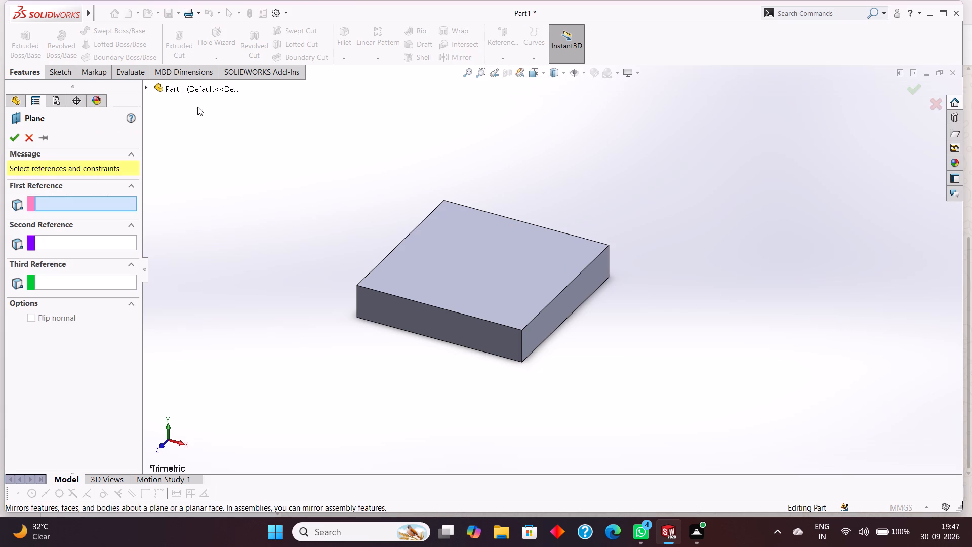
click(149, 85)
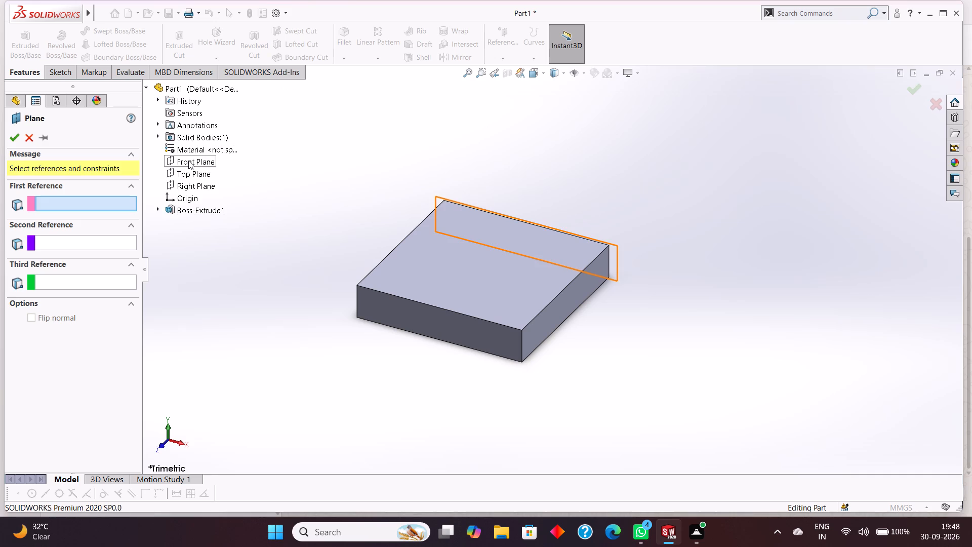
click(189, 170)
middle_drag(649, 302, 649, 303)
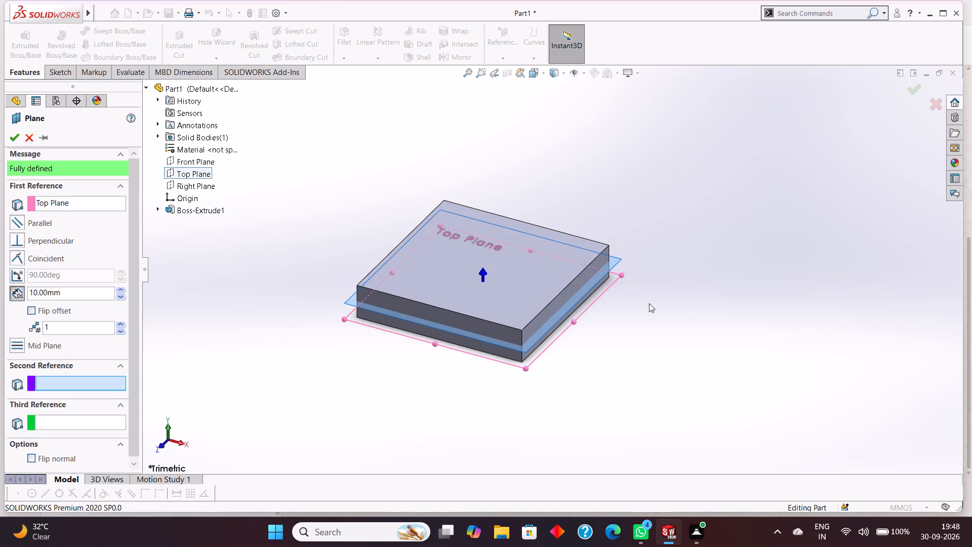
middle_drag(649, 303, 607, 302)
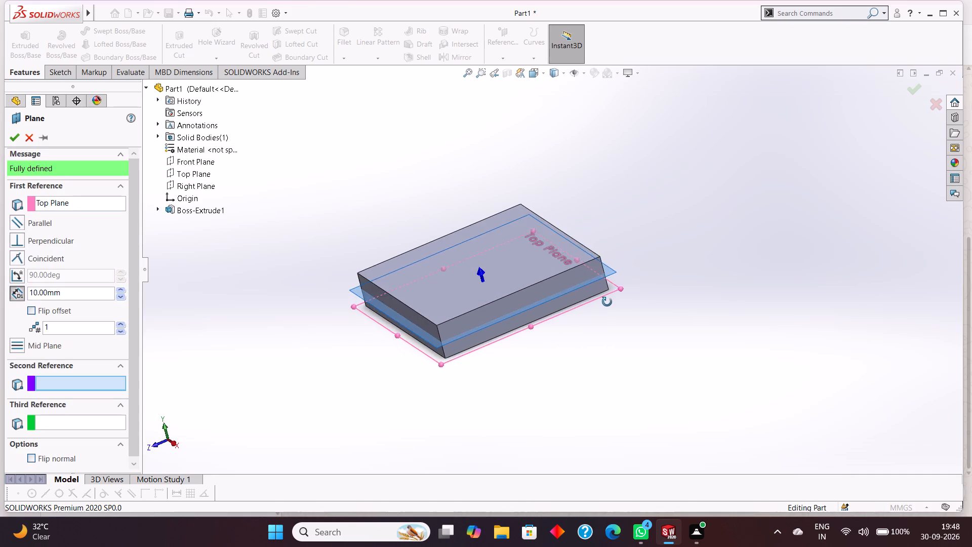
middle_drag(607, 302, 597, 302)
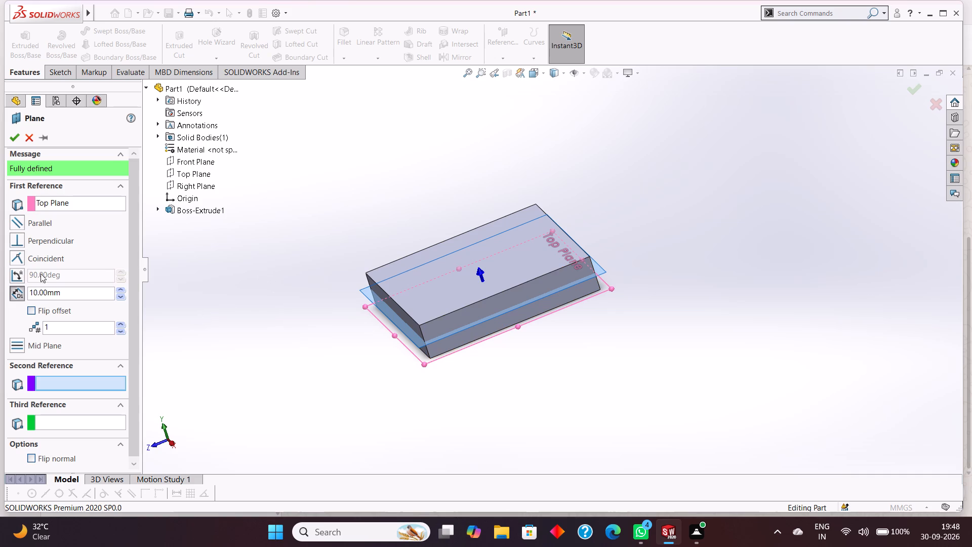
drag(76, 290, 13, 290)
key(0)
key(Return)
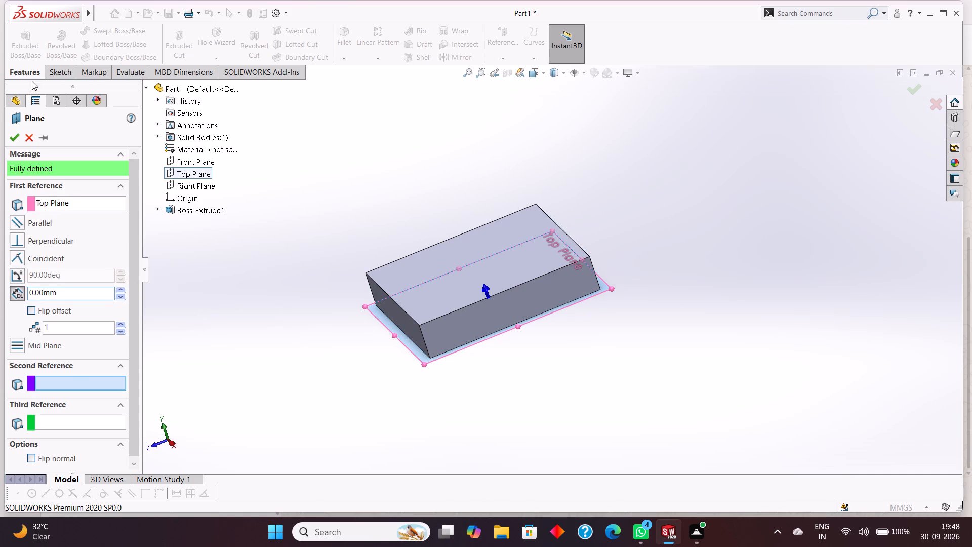
click(9, 141)
Start a new sketch on the reference plane, viewed normal to it, with the Centerline tool.
scroll(495, 262, down, 3)
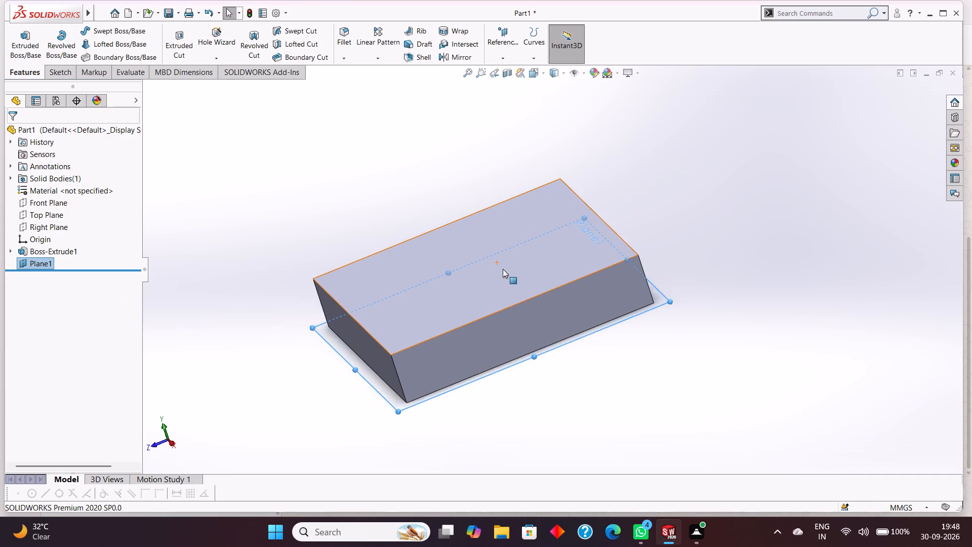
scroll(506, 270, up, 7)
scroll(490, 295, down, 6)
click(494, 285)
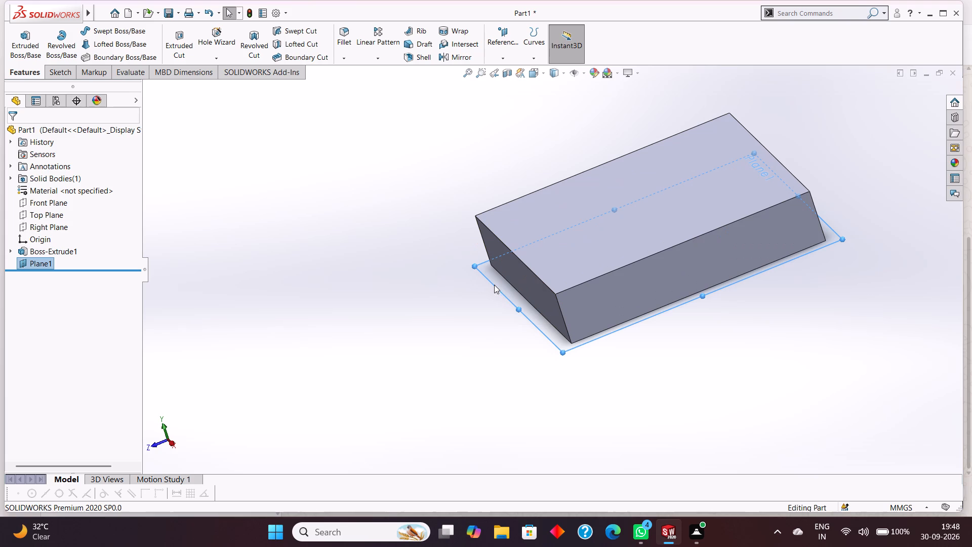
click(496, 277)
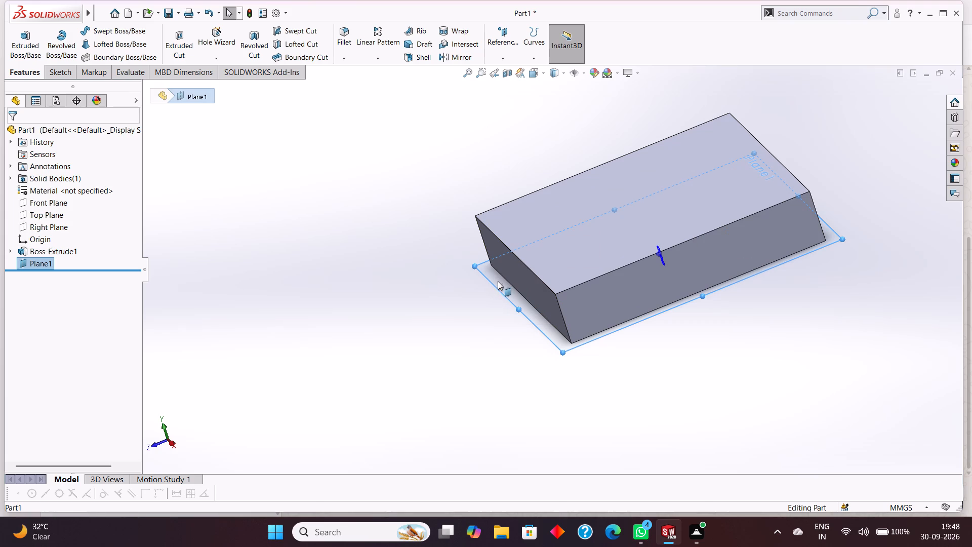
key(ctrl+8)
scroll(540, 249, up, 2)
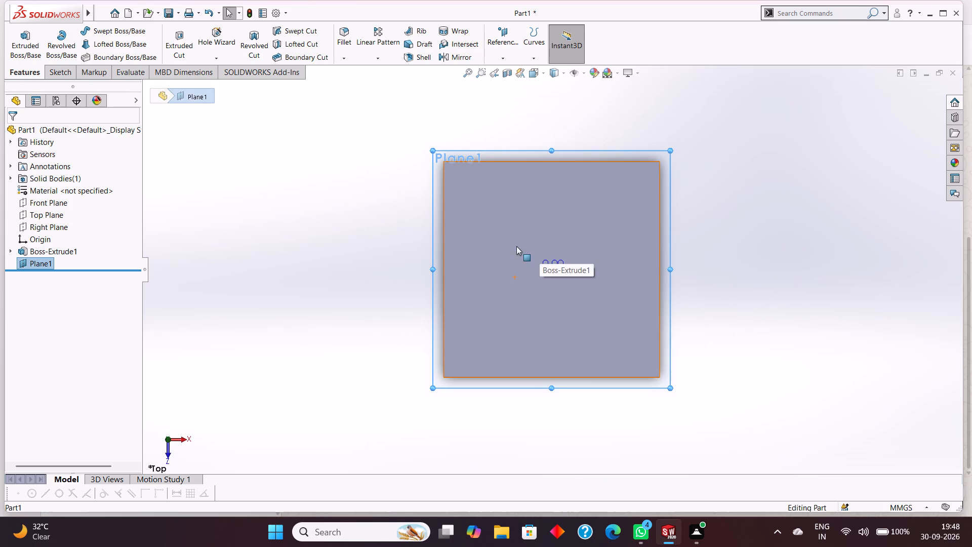
scroll(473, 251, up, 1)
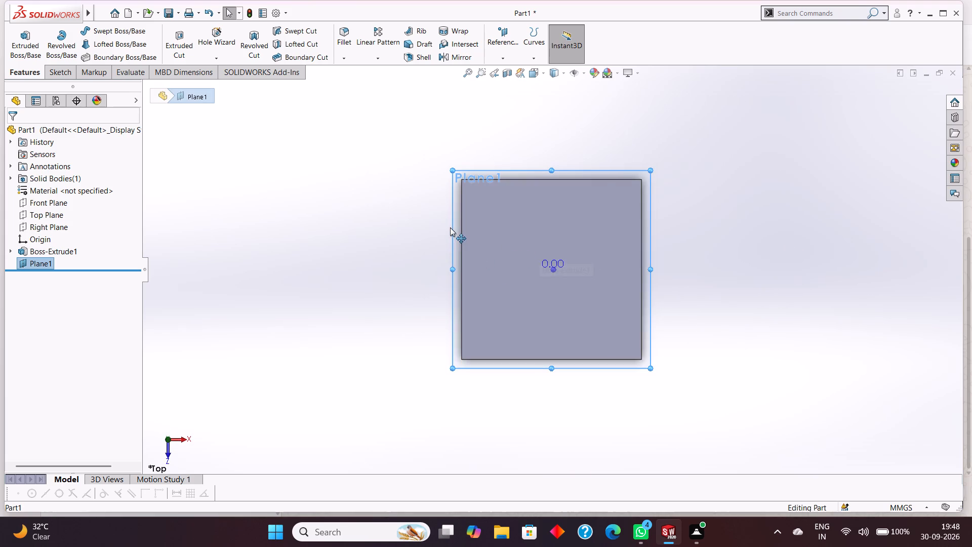
scroll(450, 227, down, 1)
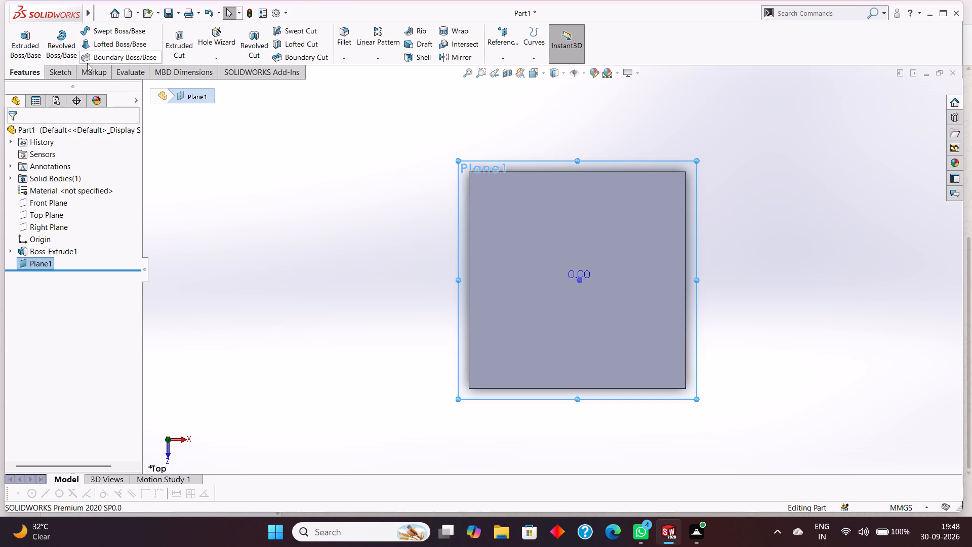
click(70, 69)
click(107, 32)
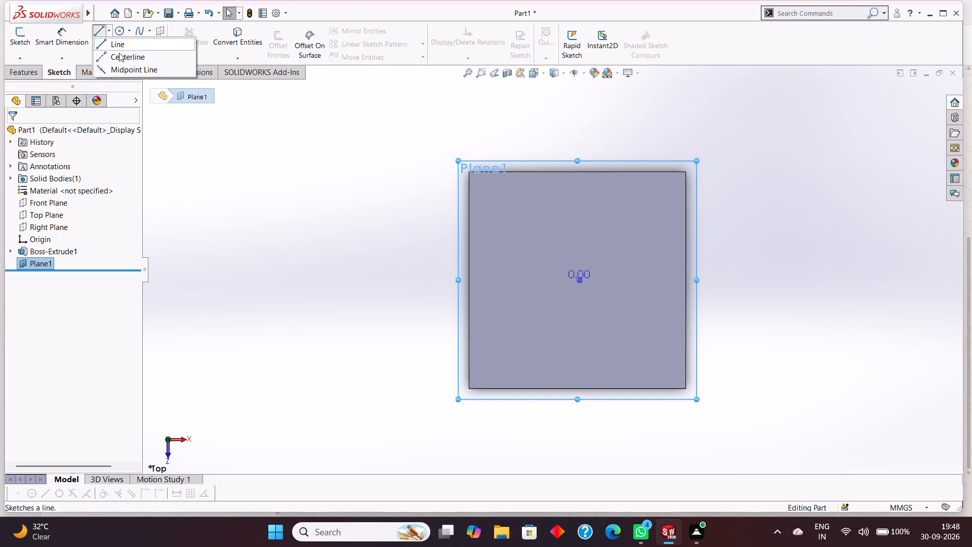
click(121, 57)
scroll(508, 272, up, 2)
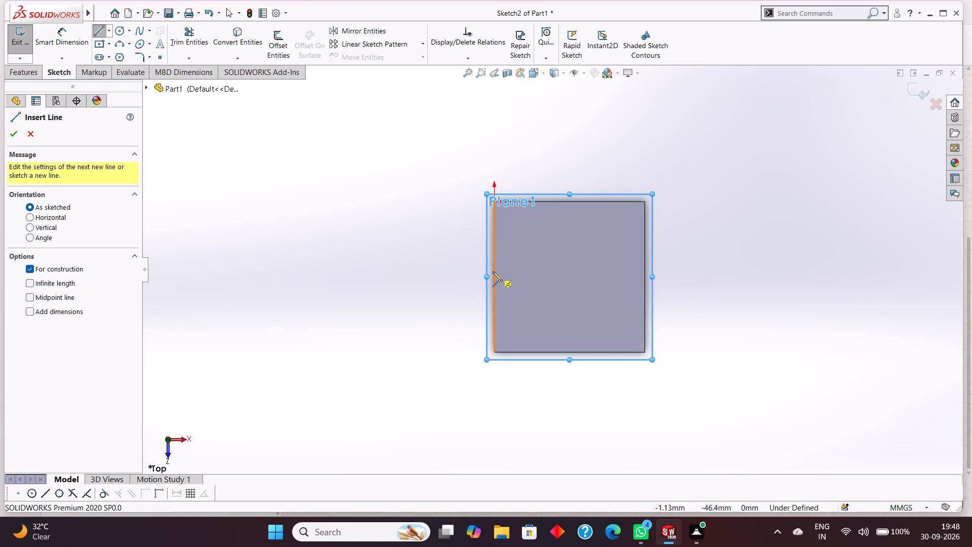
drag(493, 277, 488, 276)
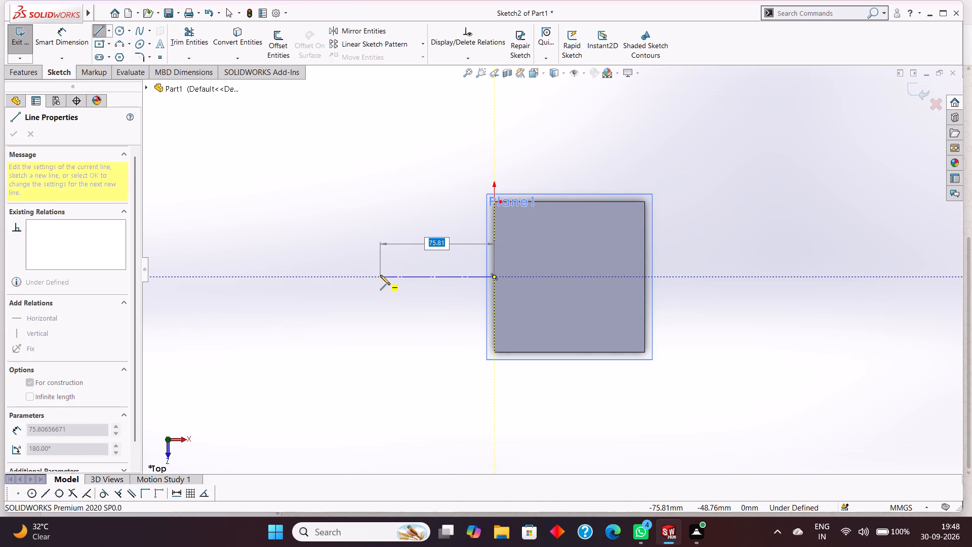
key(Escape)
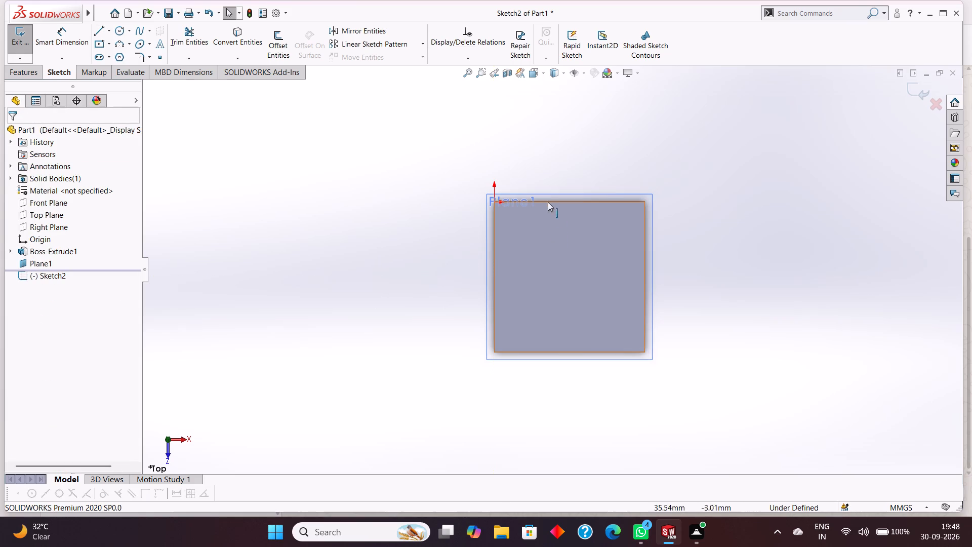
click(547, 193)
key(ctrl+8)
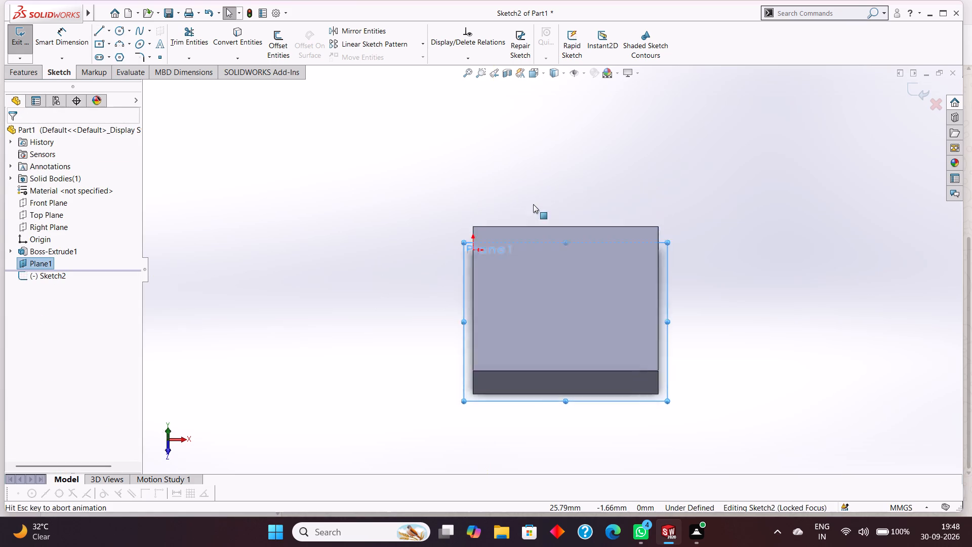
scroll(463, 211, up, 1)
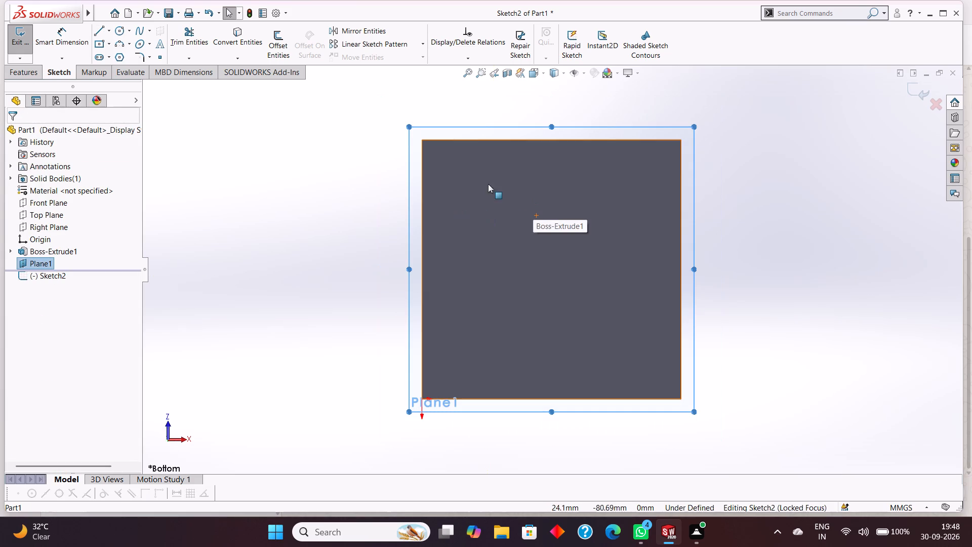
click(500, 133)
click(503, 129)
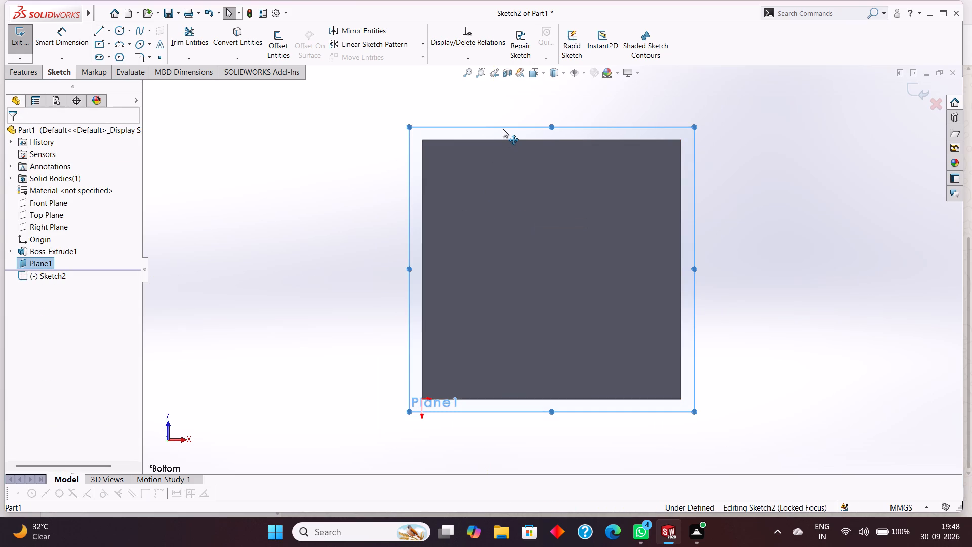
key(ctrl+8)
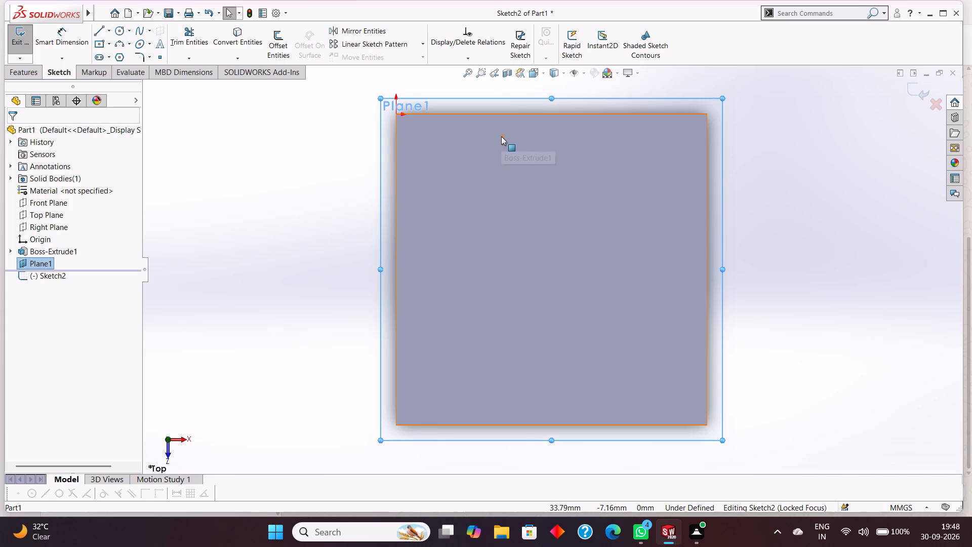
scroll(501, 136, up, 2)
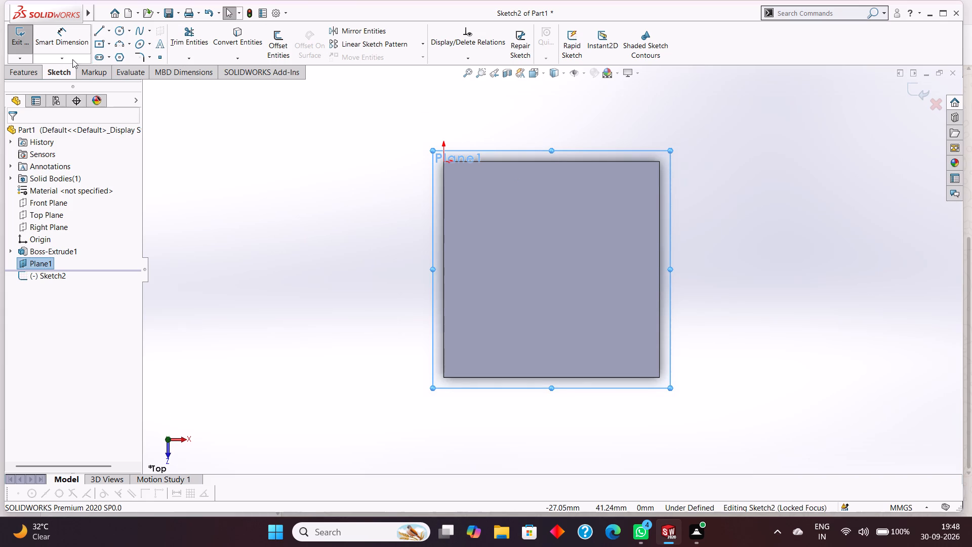
Draw a 100 mm horizontal centerline outward from the midpoint of the block's edge on the origin side.
click(110, 31)
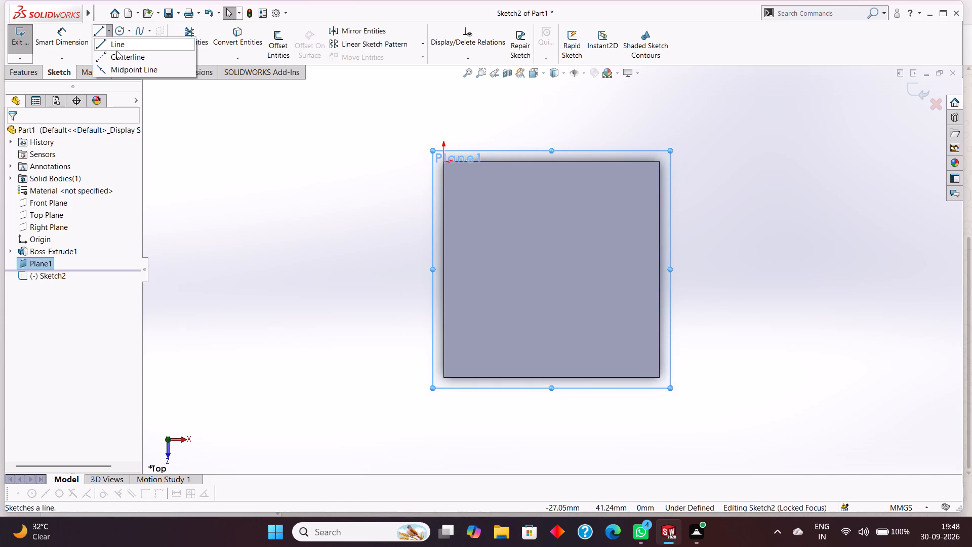
click(119, 57)
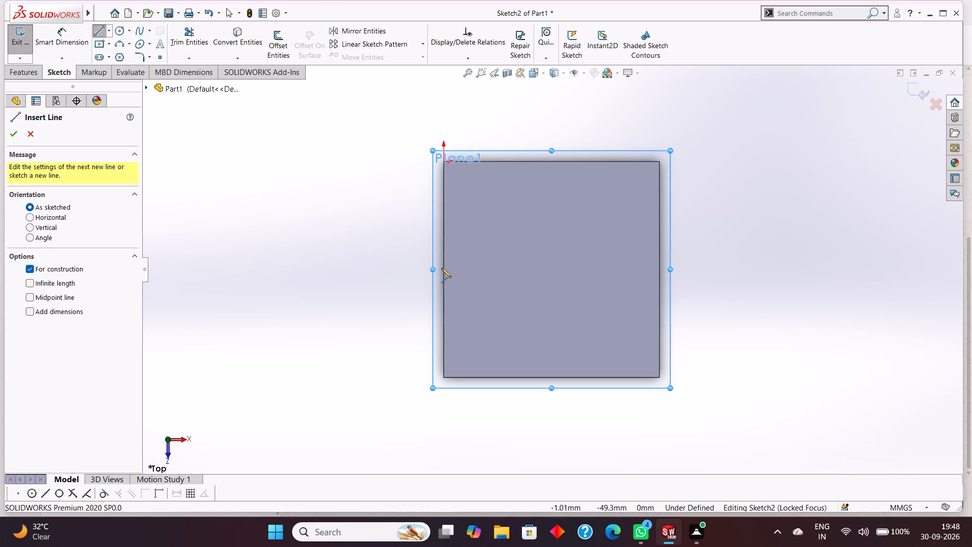
click(442, 268)
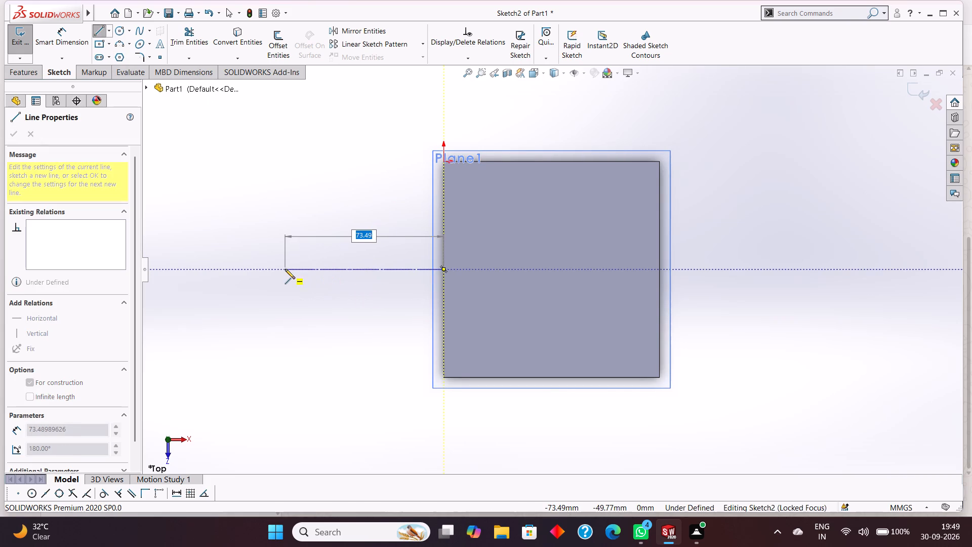
scroll(285, 269, up, 2)
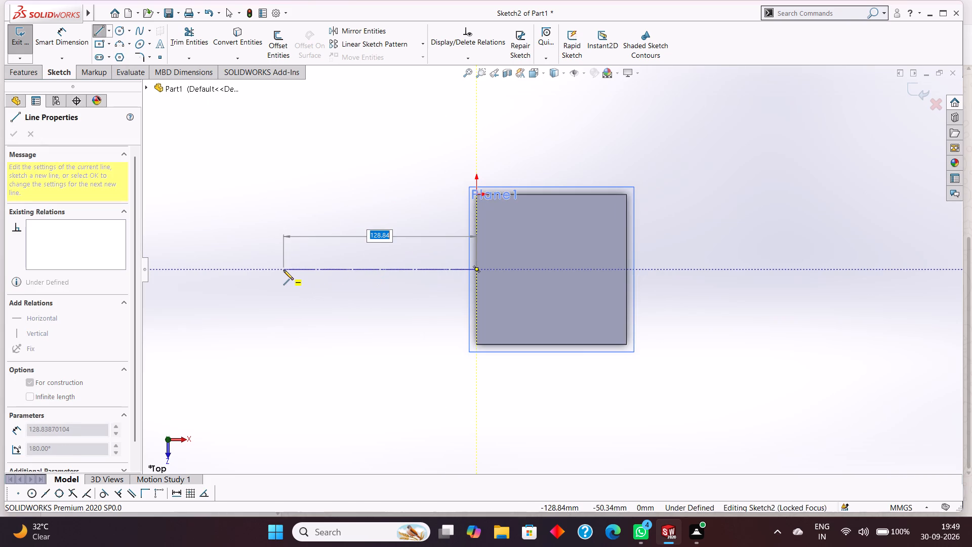
text(100)
key(Return)
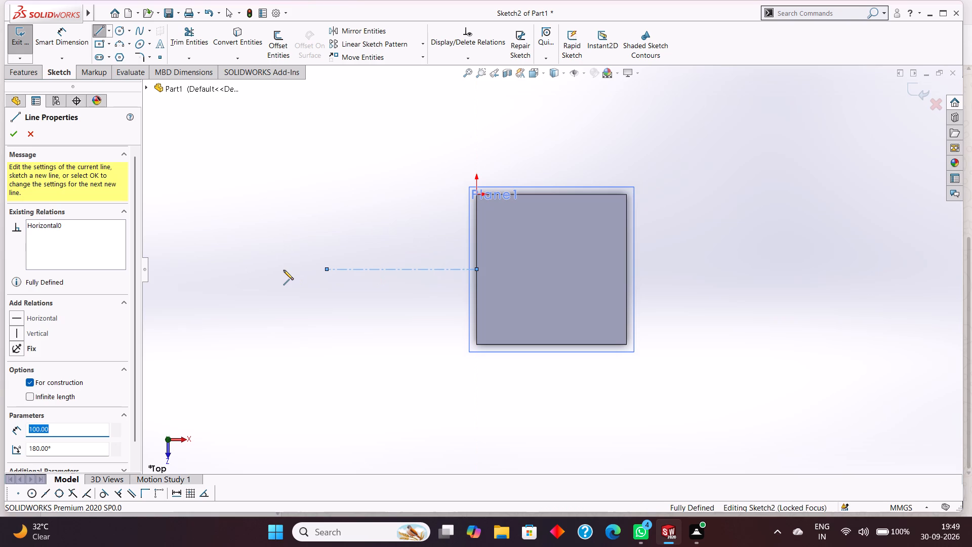
right_click(302, 217)
click(328, 223)
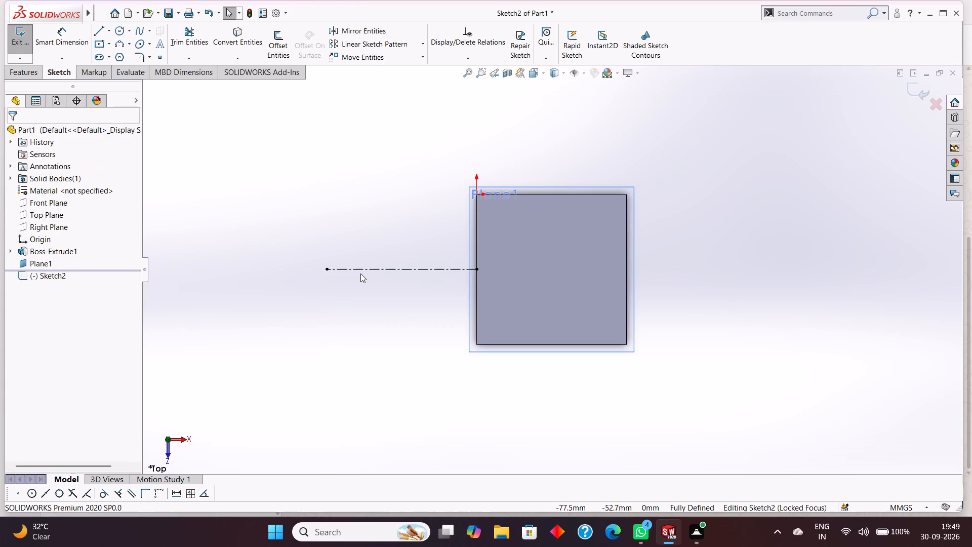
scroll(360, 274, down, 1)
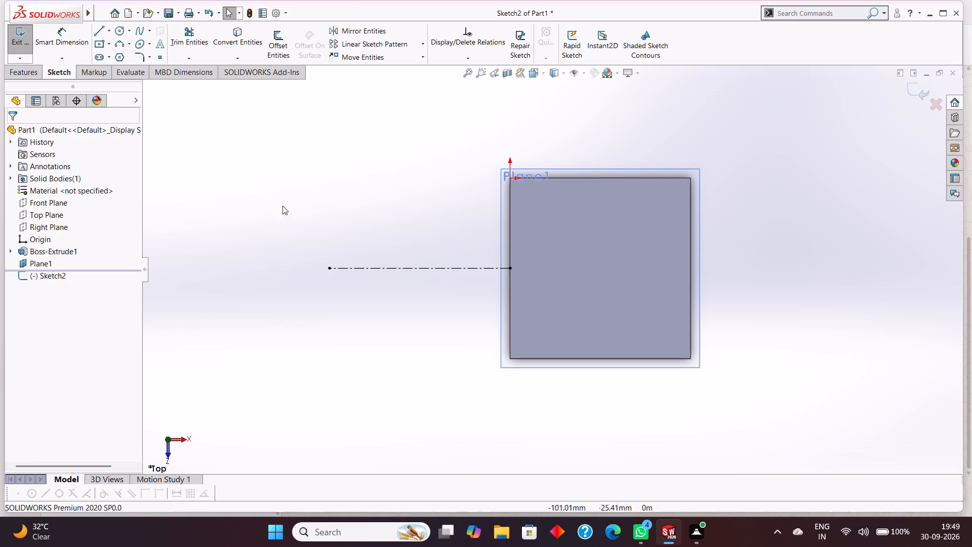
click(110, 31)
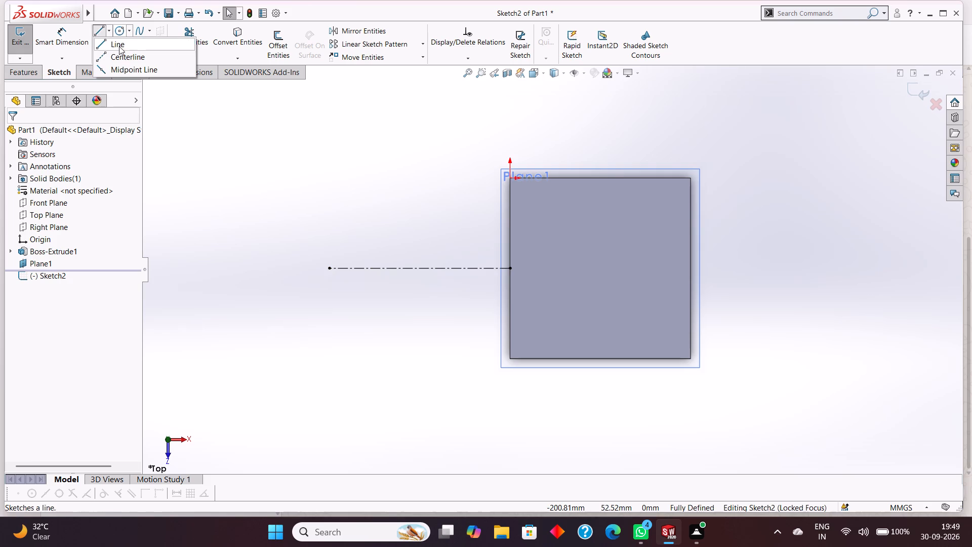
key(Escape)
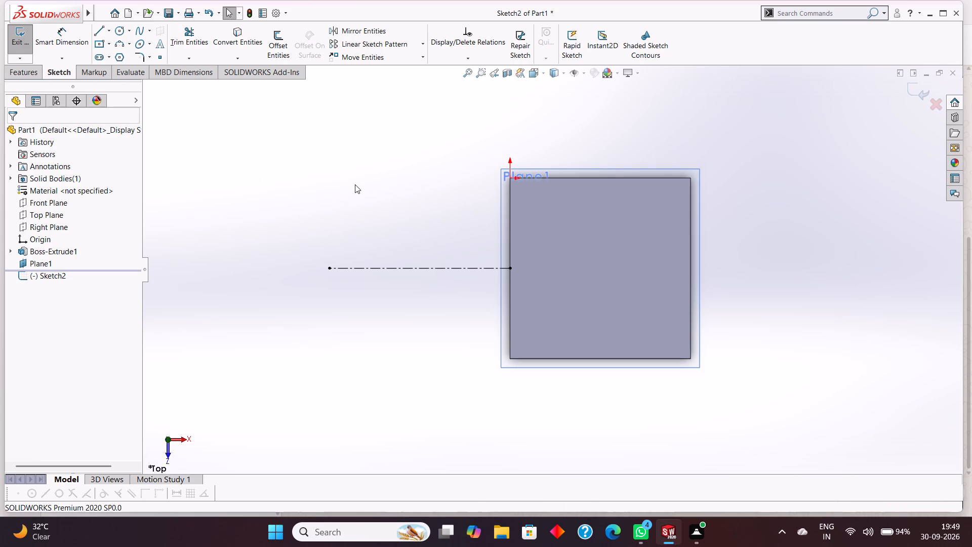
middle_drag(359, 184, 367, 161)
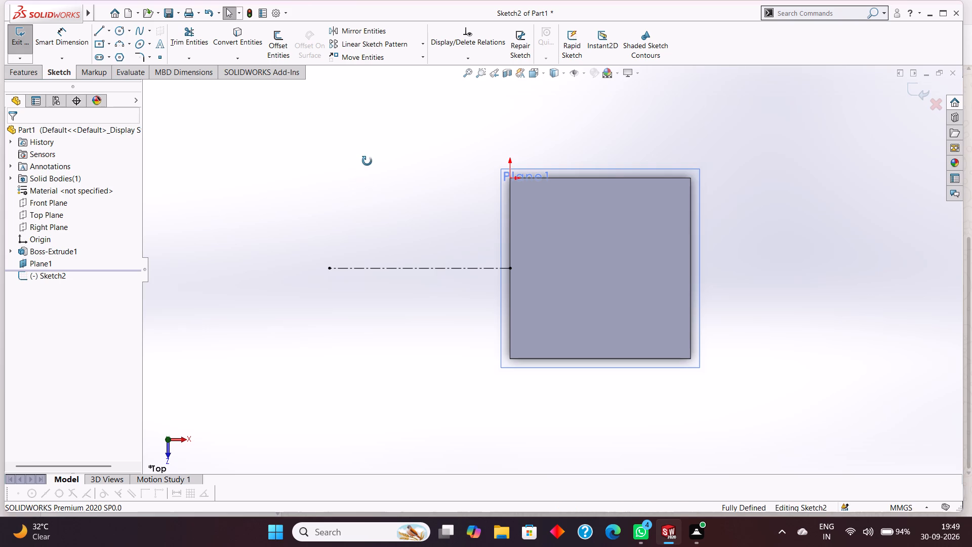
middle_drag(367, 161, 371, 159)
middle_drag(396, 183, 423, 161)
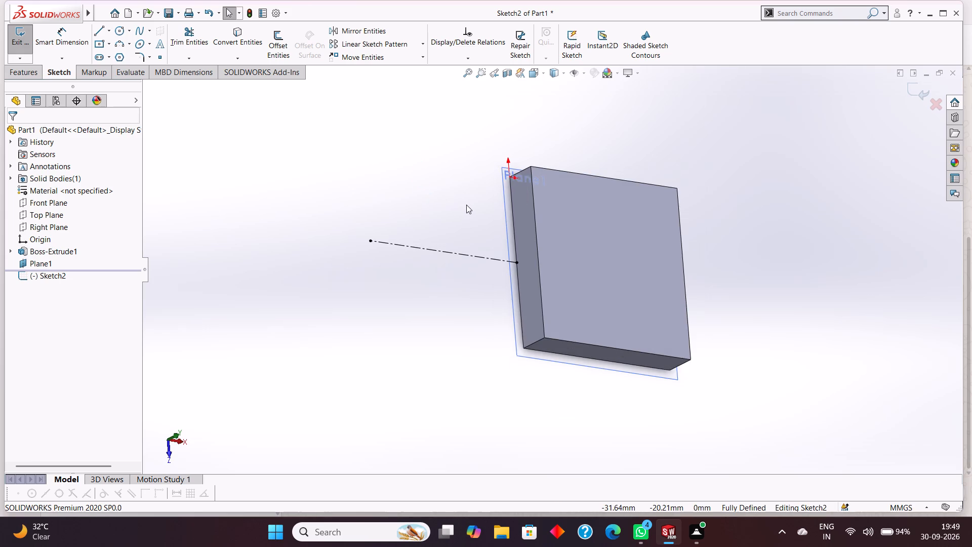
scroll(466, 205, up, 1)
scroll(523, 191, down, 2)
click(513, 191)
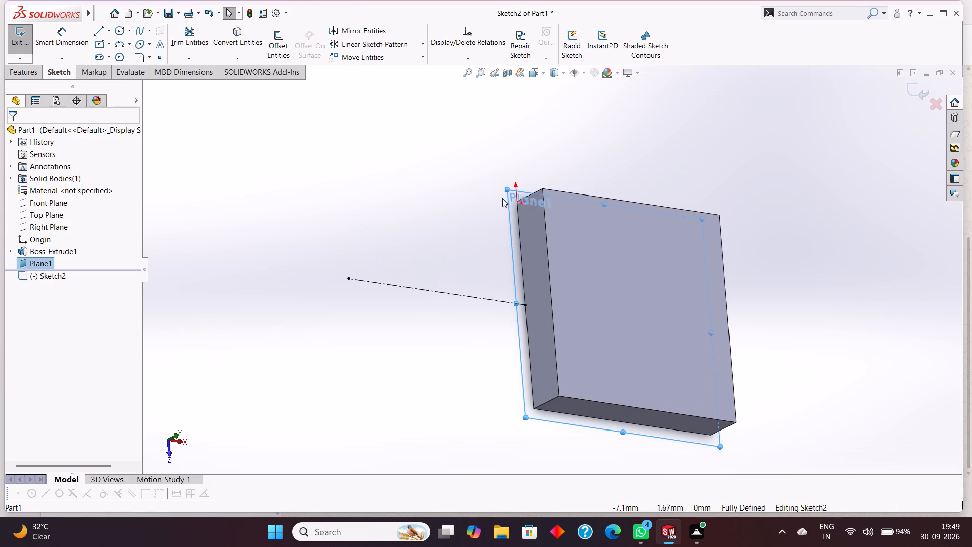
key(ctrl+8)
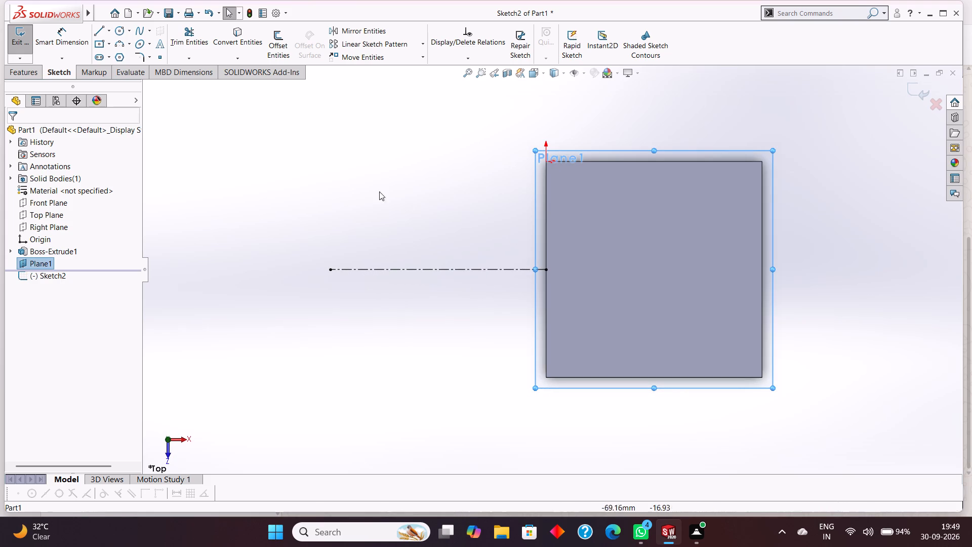
Sketch a closed square of about 100 x 100 mm with lines from the origin, beside the block and spanning the centerline's length.
click(104, 31)
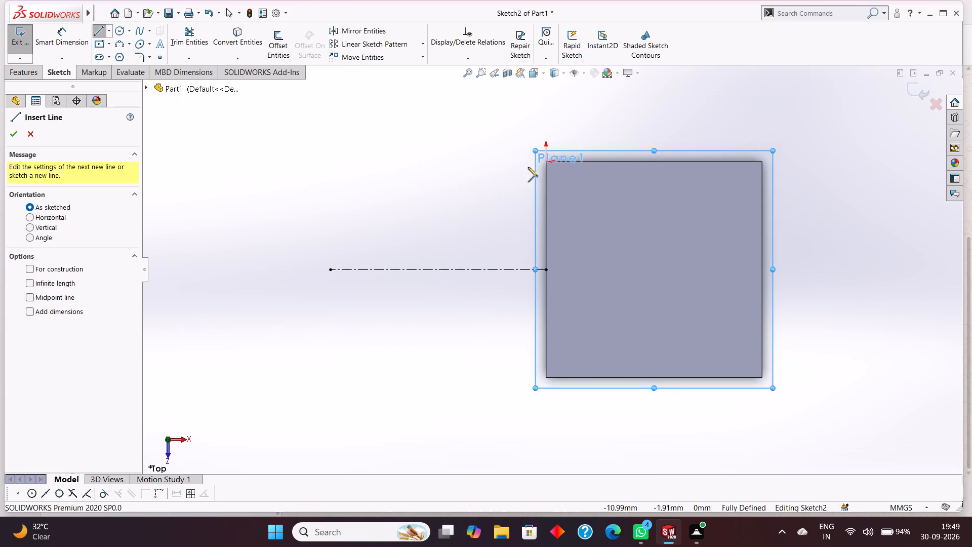
drag(546, 161, 539, 160)
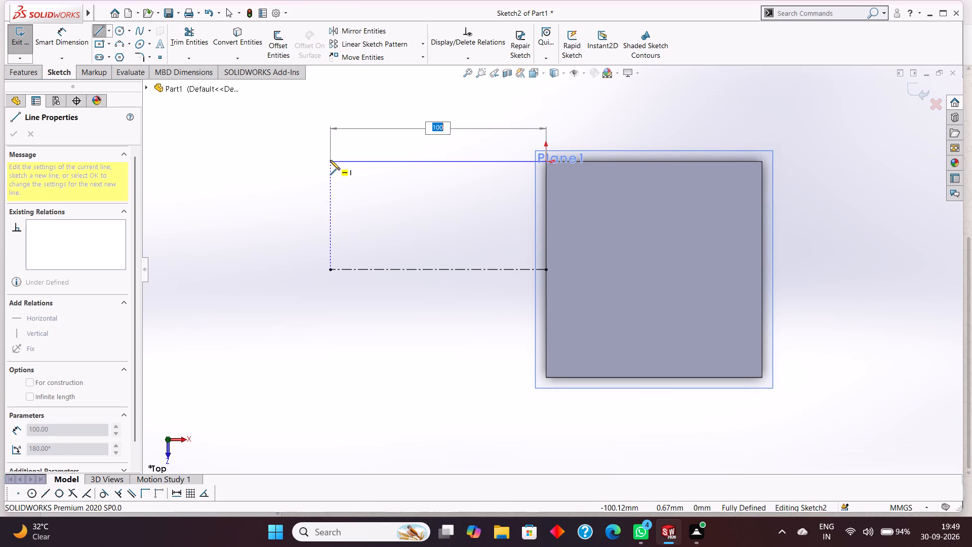
click(330, 160)
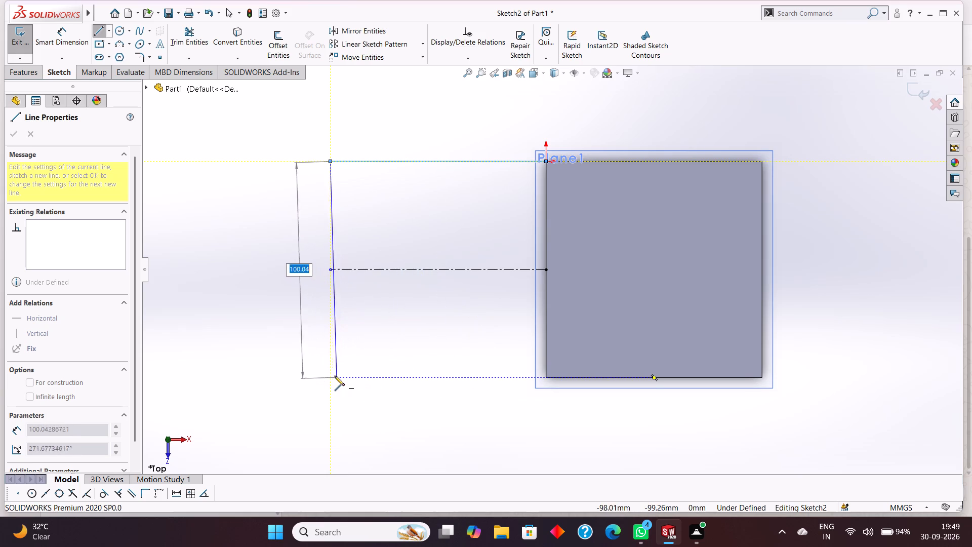
click(330, 375)
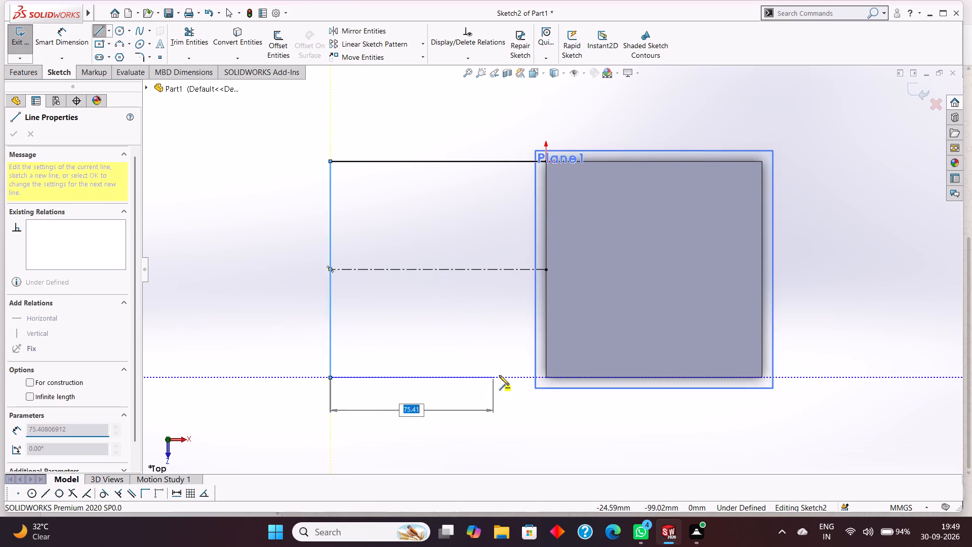
click(548, 377)
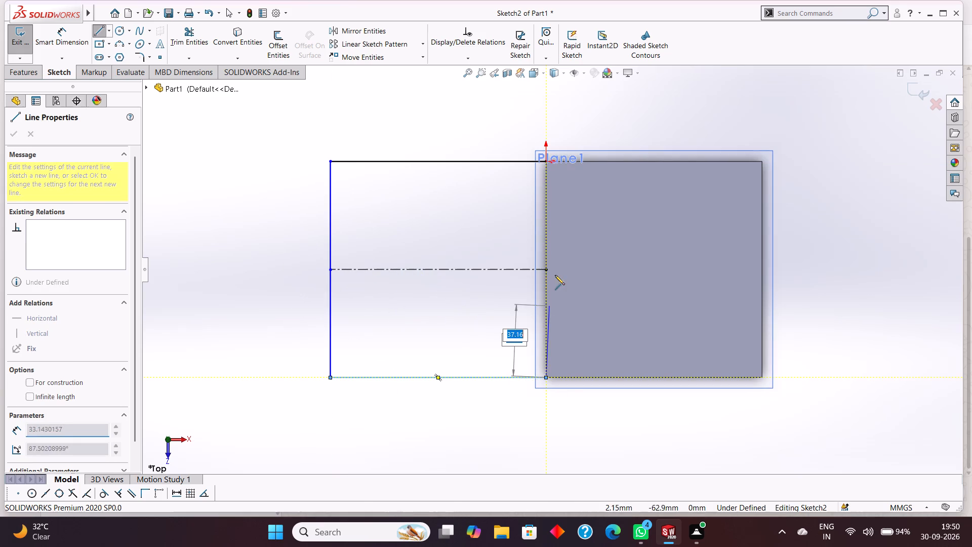
click(546, 162)
right_click(445, 122)
click(464, 129)
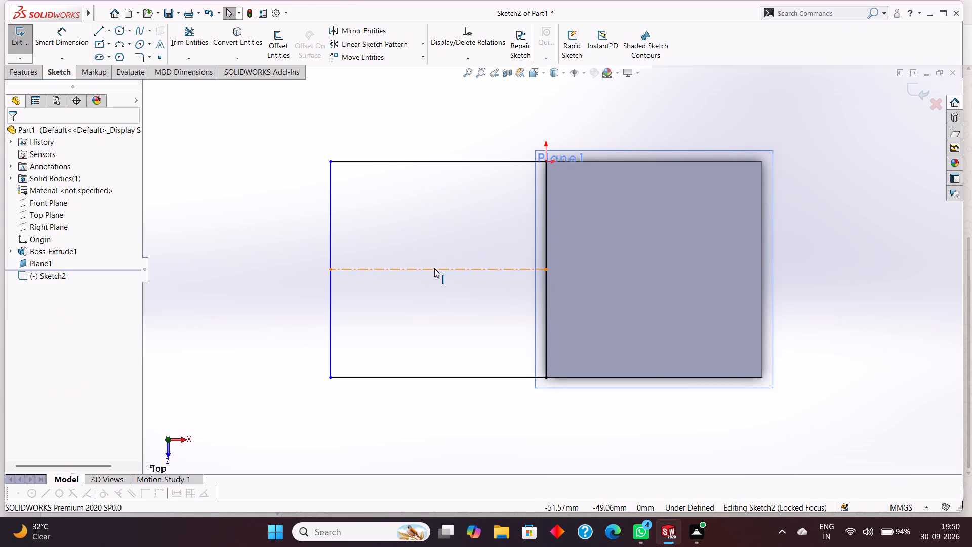
Delete the horizontal centerline inside the square.
right_click(434, 268)
click(467, 416)
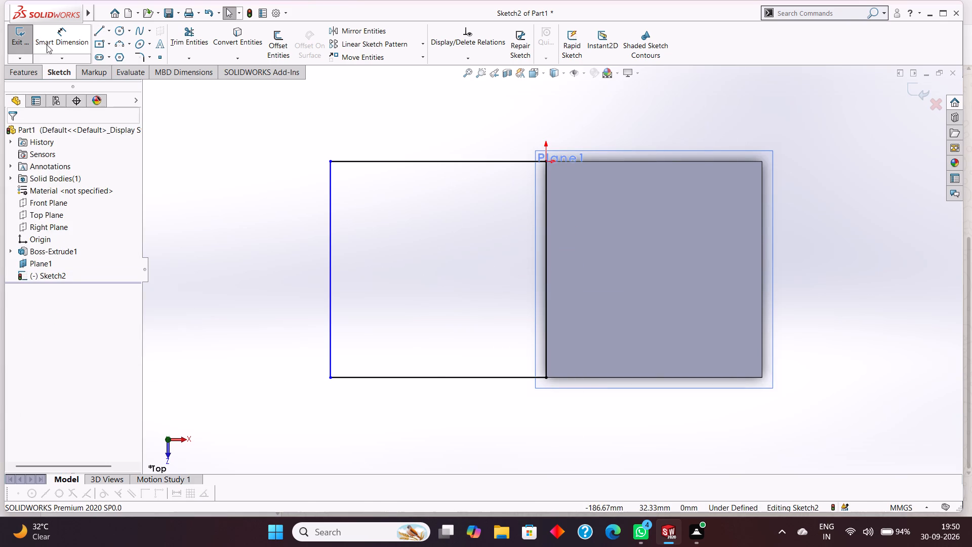
Extrude the square sketch beside the block to a blind depth of 10 mm, merged with the block.
click(29, 70)
click(26, 45)
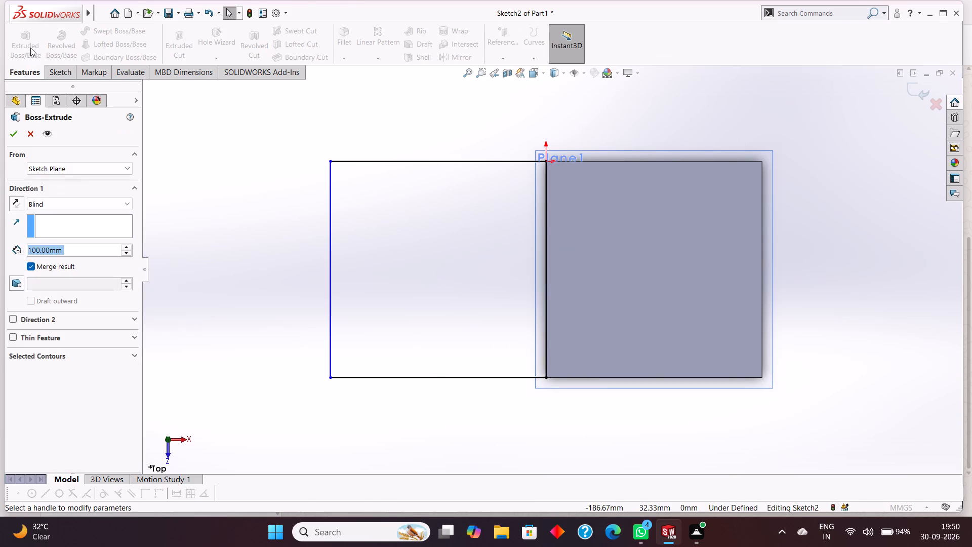
scroll(658, 526, down, 1)
middle_drag(666, 458, 677, 358)
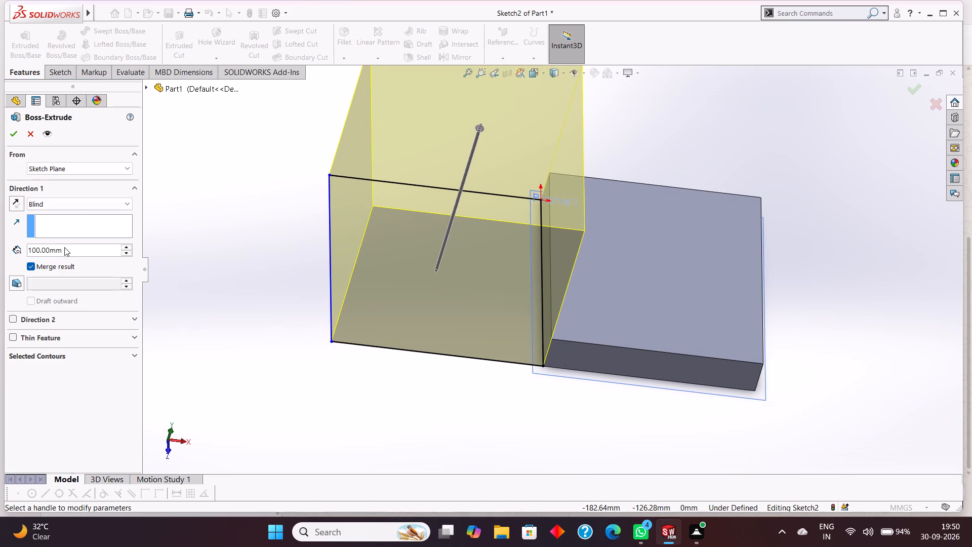
click(80, 248)
drag(91, 250, 21, 240)
text(10)
key(Return)
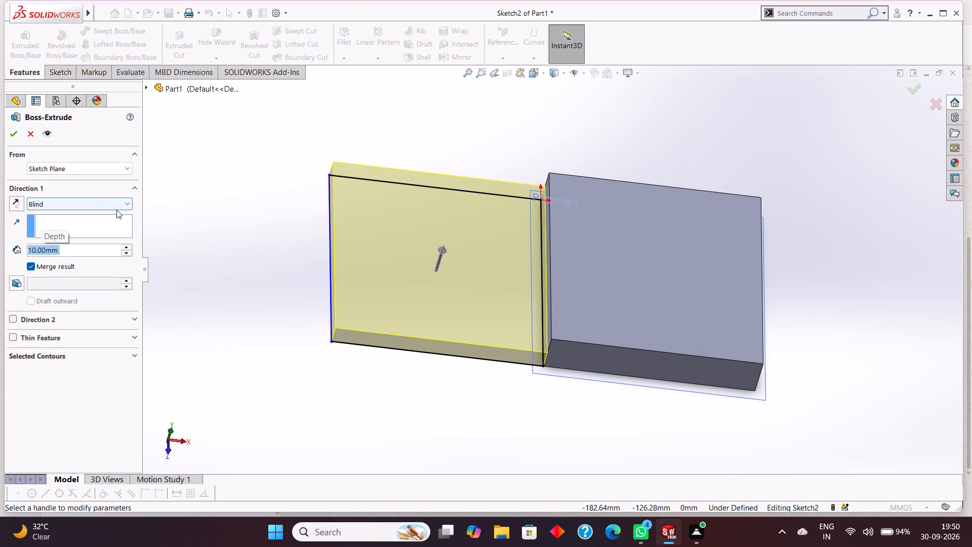
click(10, 142)
click(11, 140)
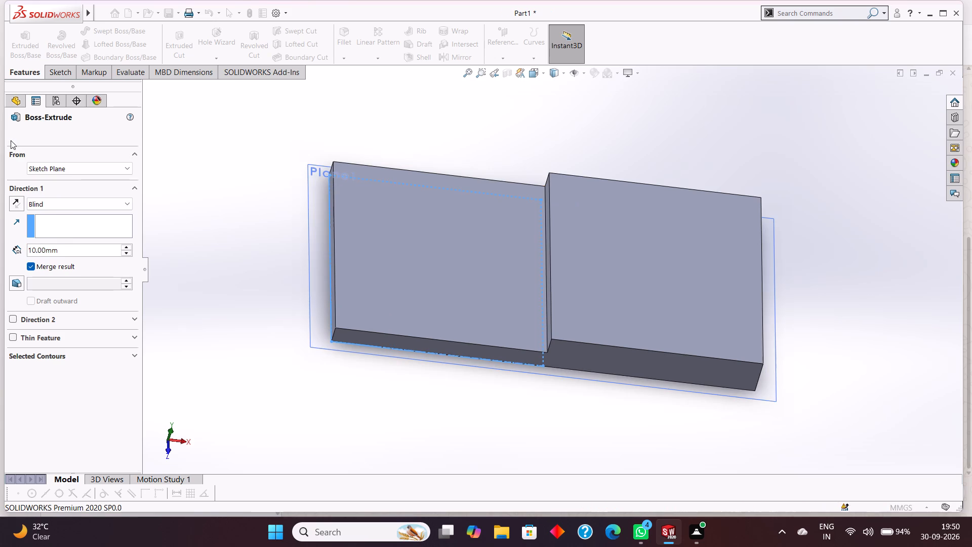
click(272, 136)
Hide the reference plane Plane1 in the model.
middle_drag(352, 134, 402, 109)
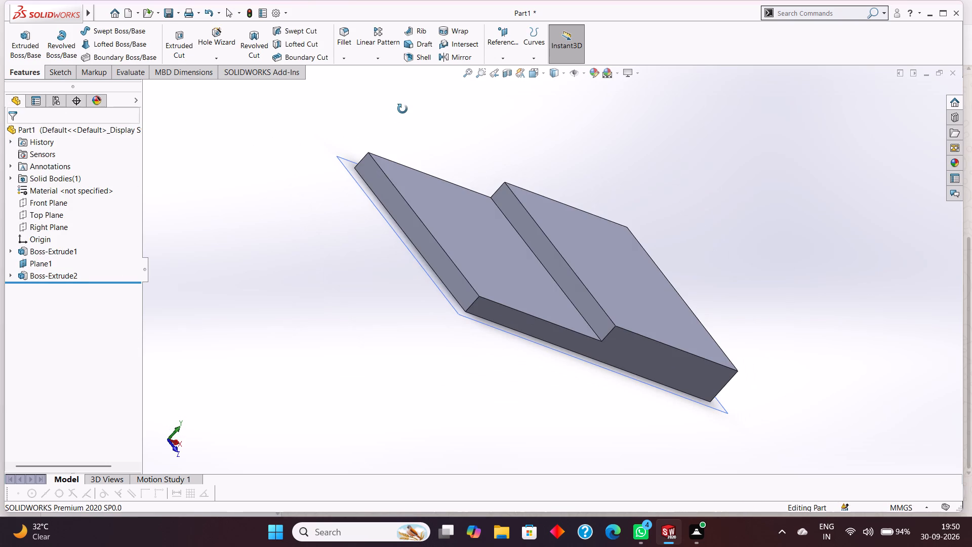
middle_drag(402, 109, 385, 126)
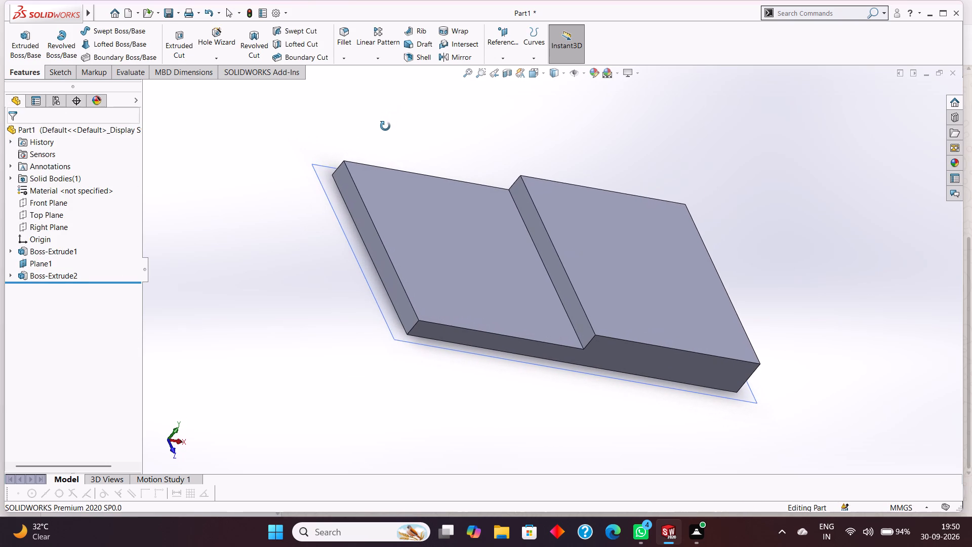
middle_drag(385, 126, 387, 159)
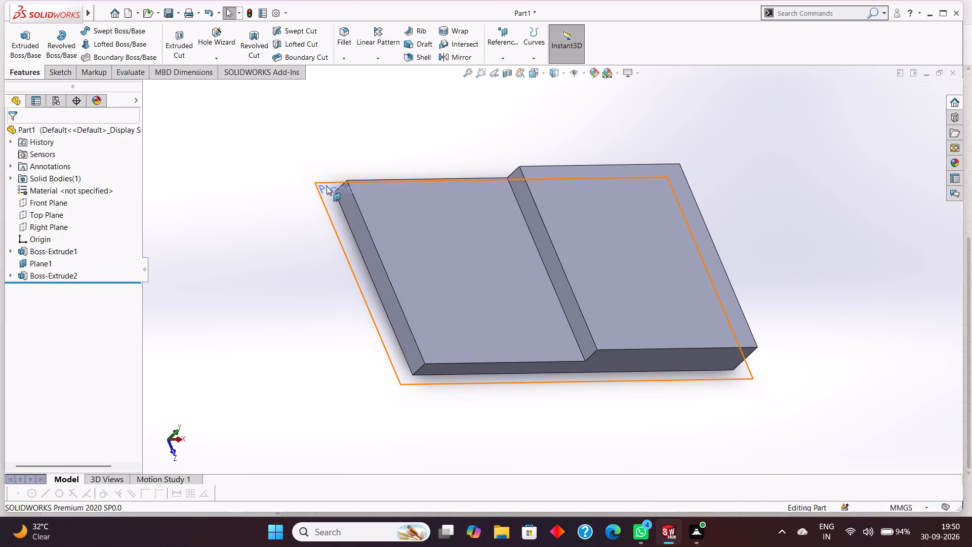
right_click(323, 183)
click(363, 168)
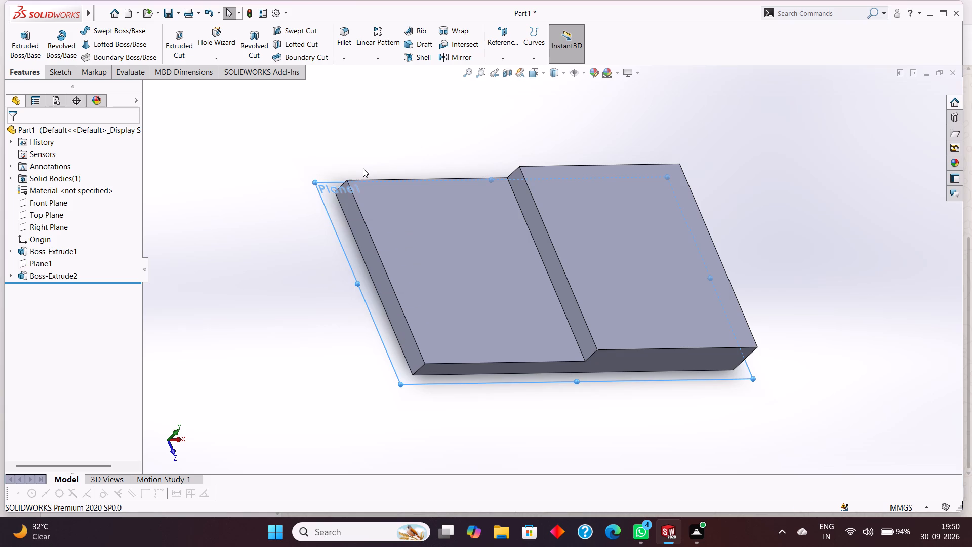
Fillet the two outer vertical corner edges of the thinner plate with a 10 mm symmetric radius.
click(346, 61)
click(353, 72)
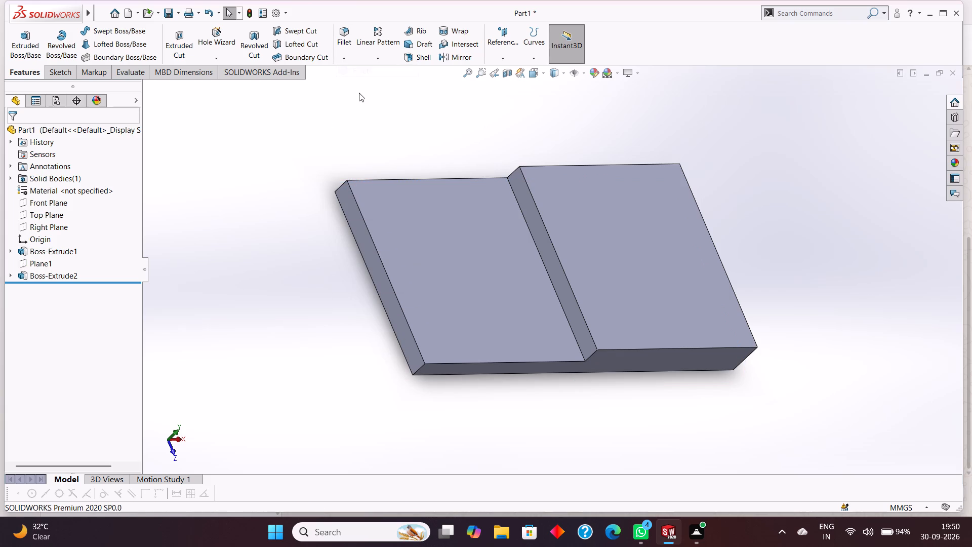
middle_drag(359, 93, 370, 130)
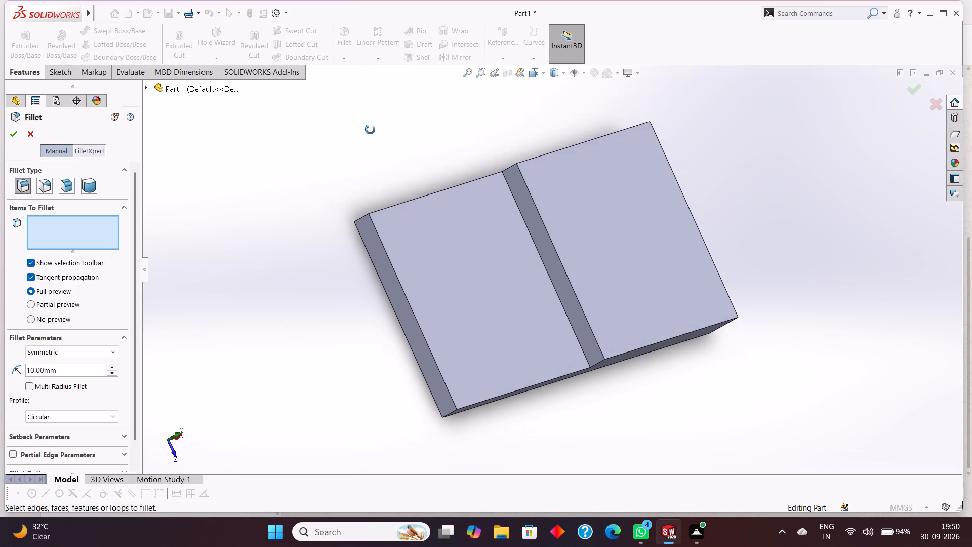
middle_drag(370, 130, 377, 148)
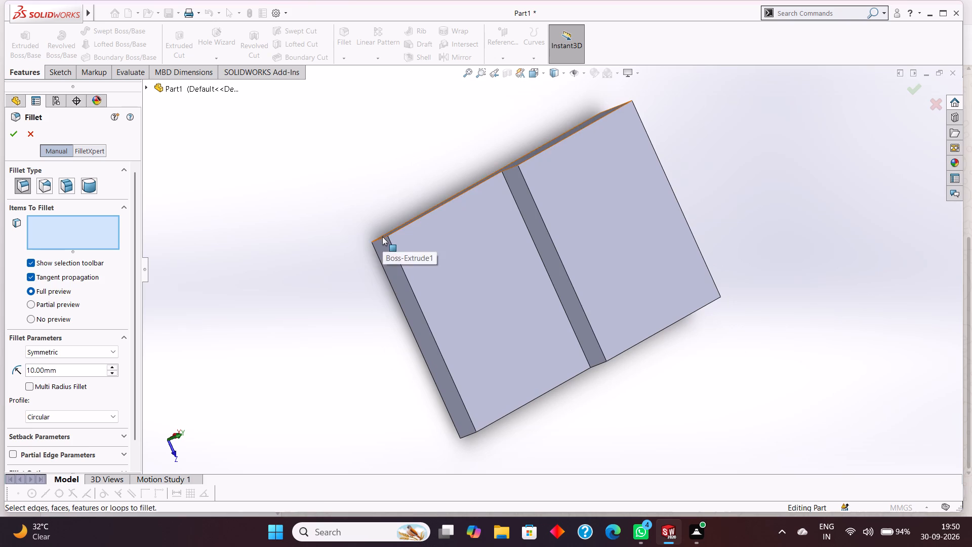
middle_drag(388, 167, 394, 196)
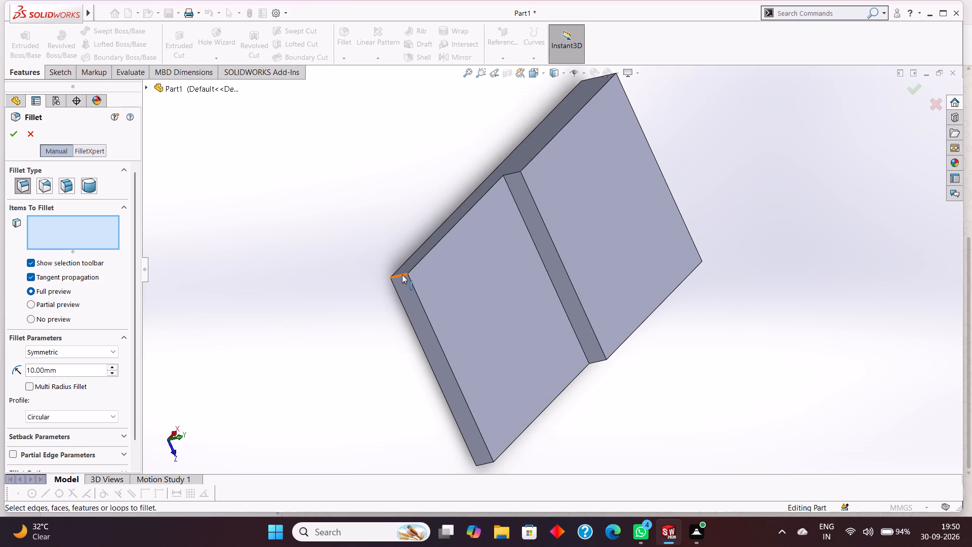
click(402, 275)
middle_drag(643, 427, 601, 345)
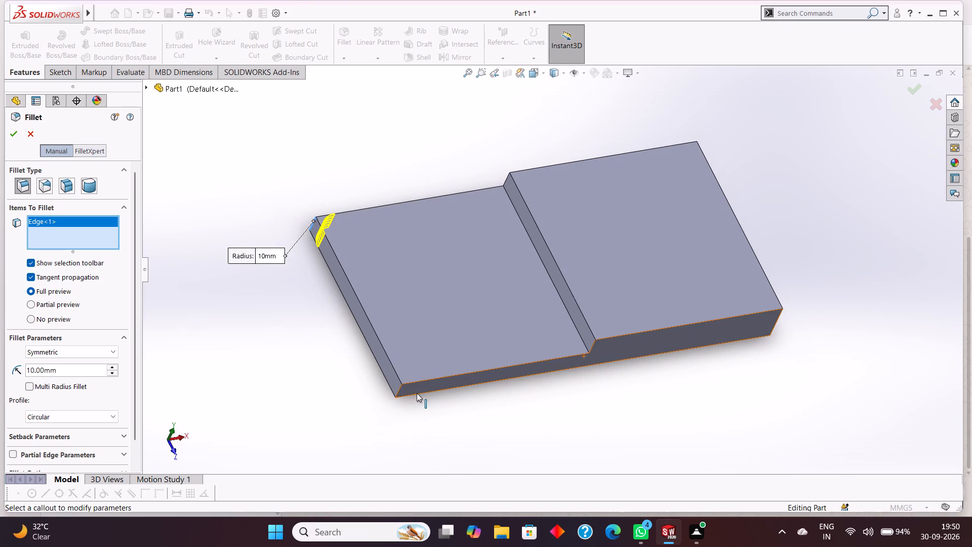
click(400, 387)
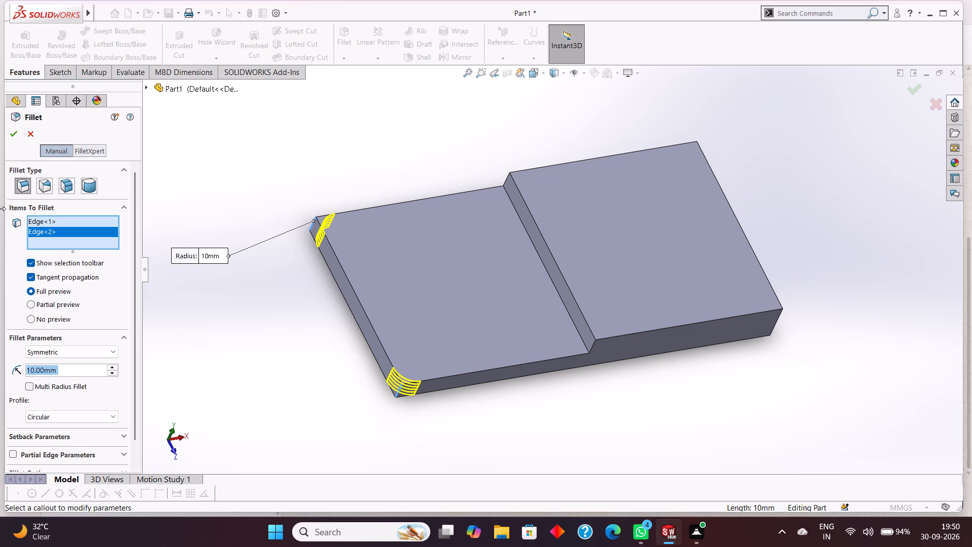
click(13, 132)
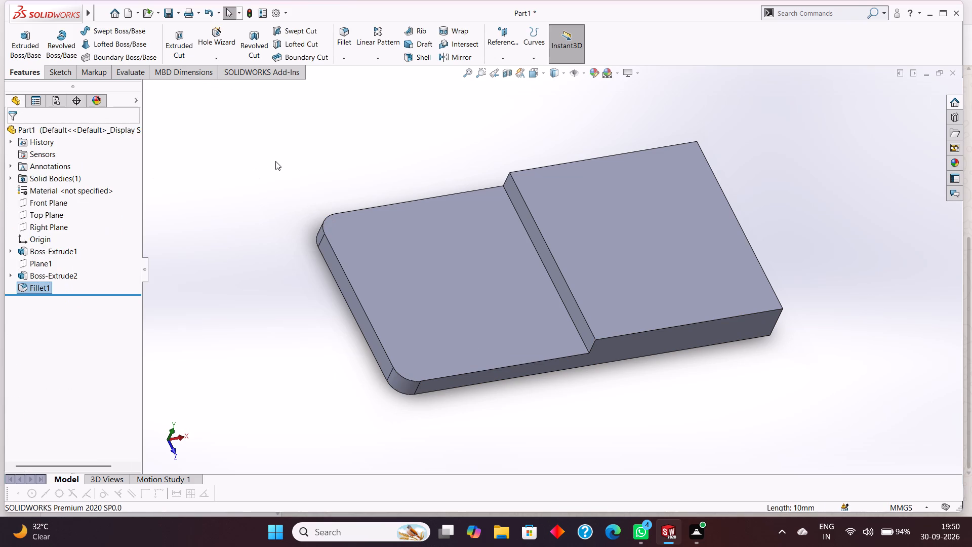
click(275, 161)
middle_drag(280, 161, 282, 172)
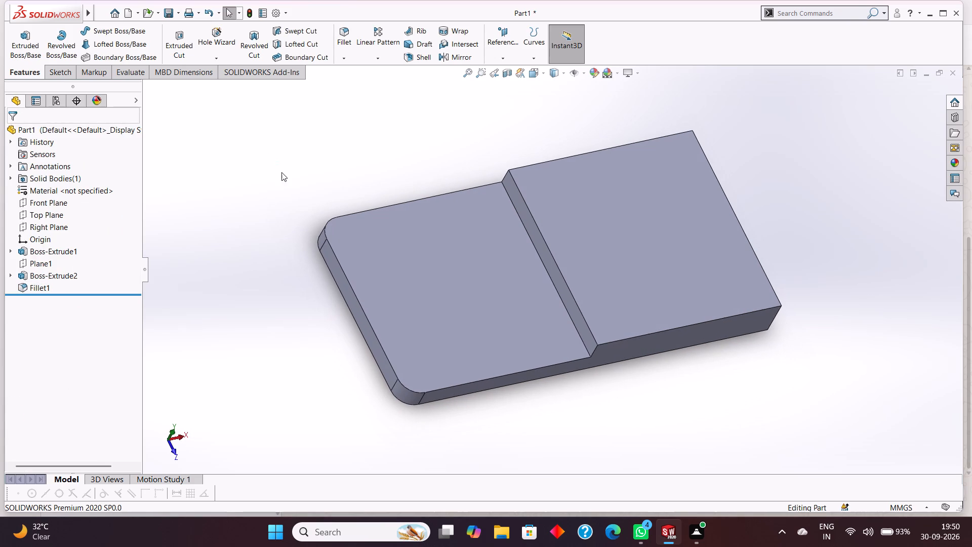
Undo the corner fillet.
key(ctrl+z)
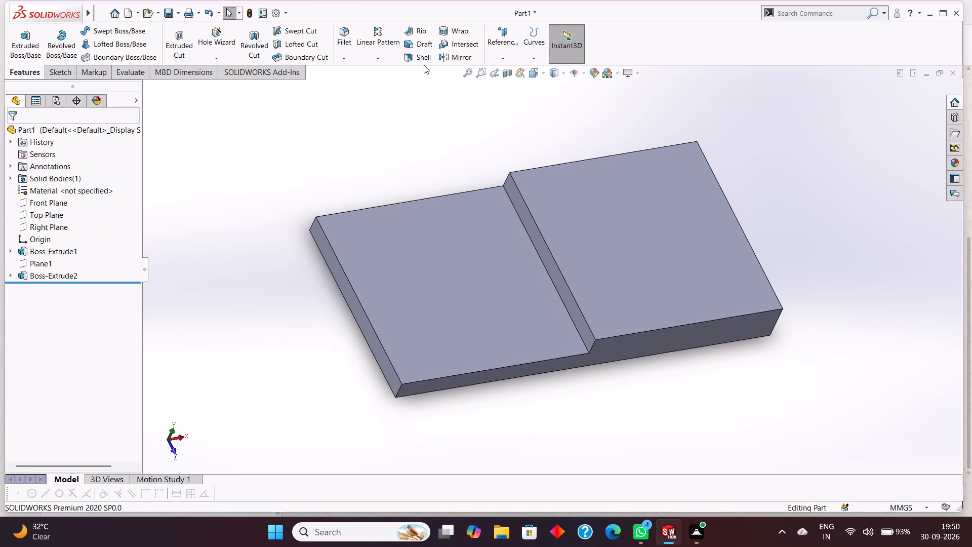
Chamfer the two outer vertical corner edges of the thinner plate with a 20 mm distance at 45 degrees.
click(348, 57)
click(356, 84)
middle_drag(375, 113, 408, 154)
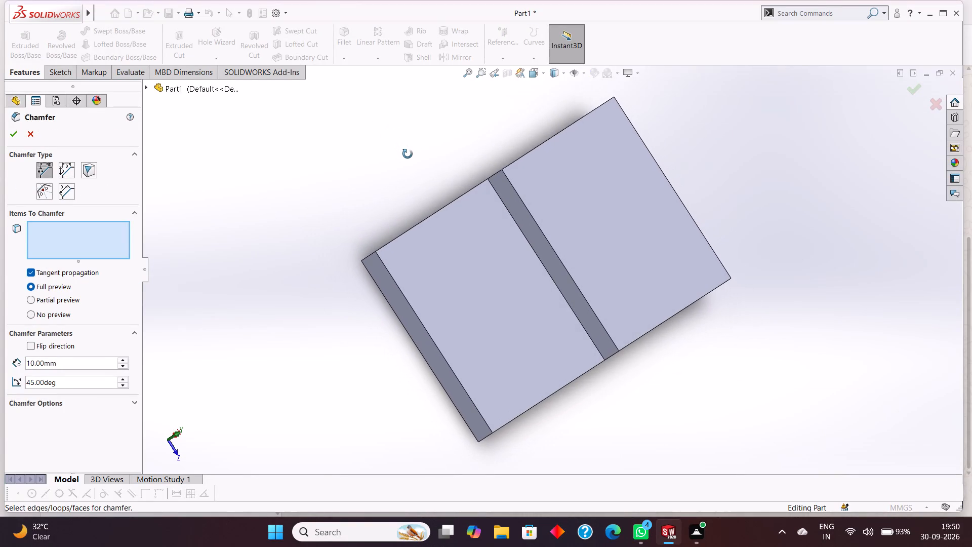
middle_drag(408, 154, 407, 155)
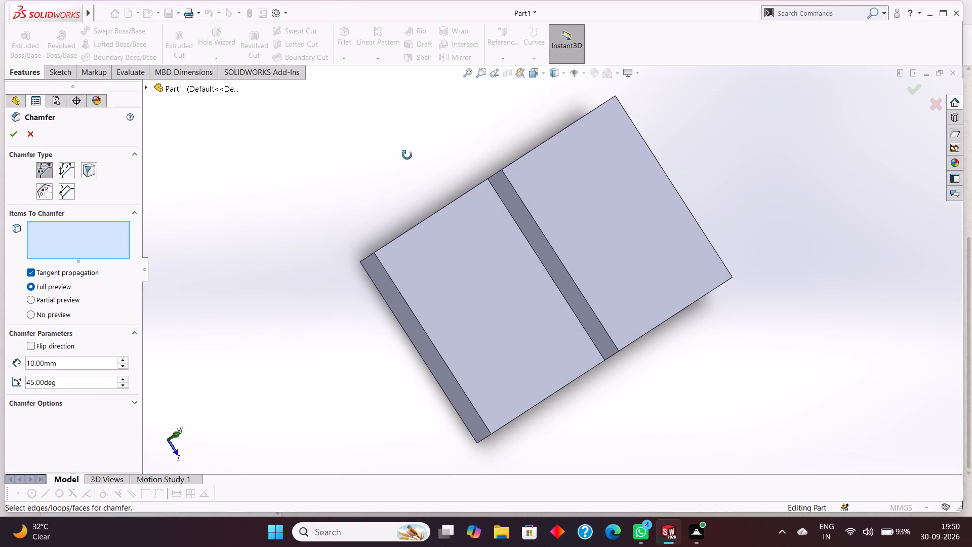
middle_drag(407, 155, 406, 155)
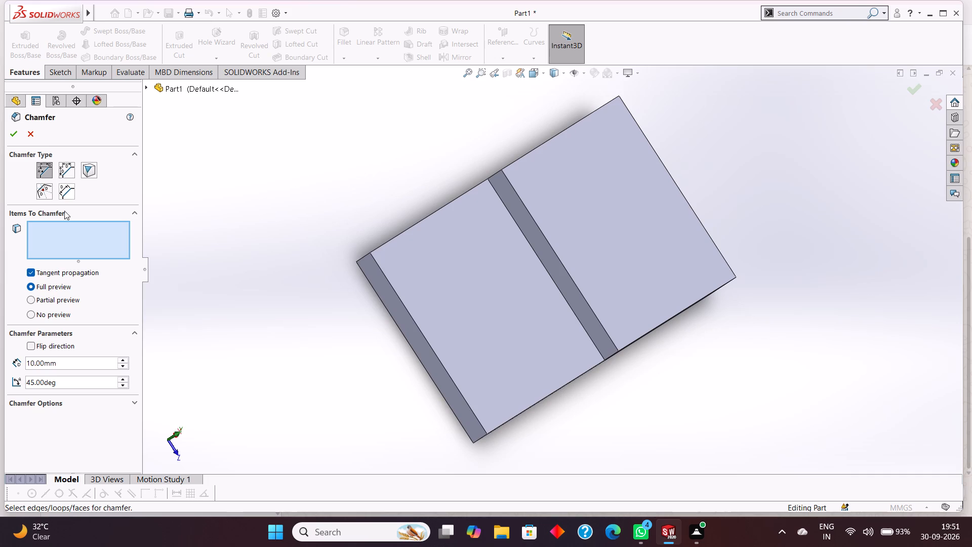
click(64, 360)
drag(73, 361, 2, 355)
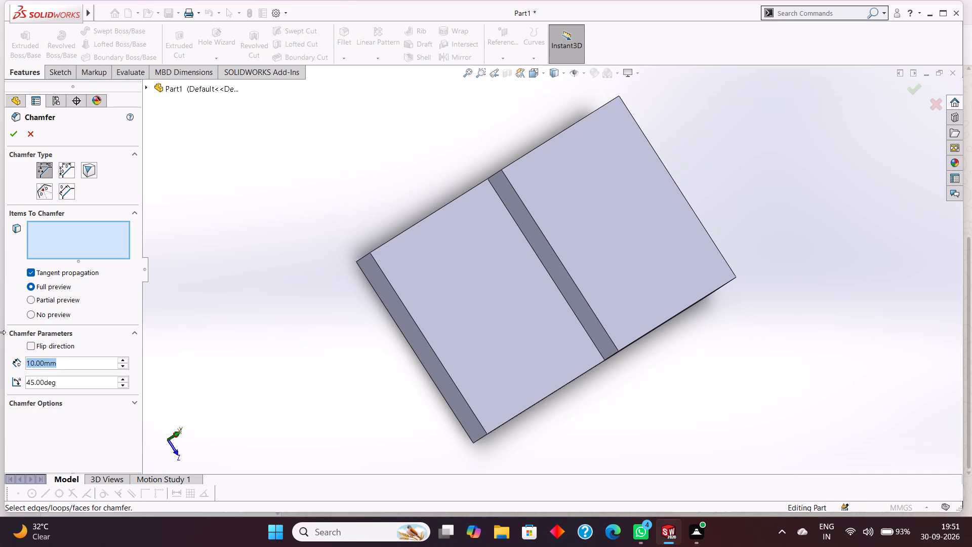
text(20)
key(Return)
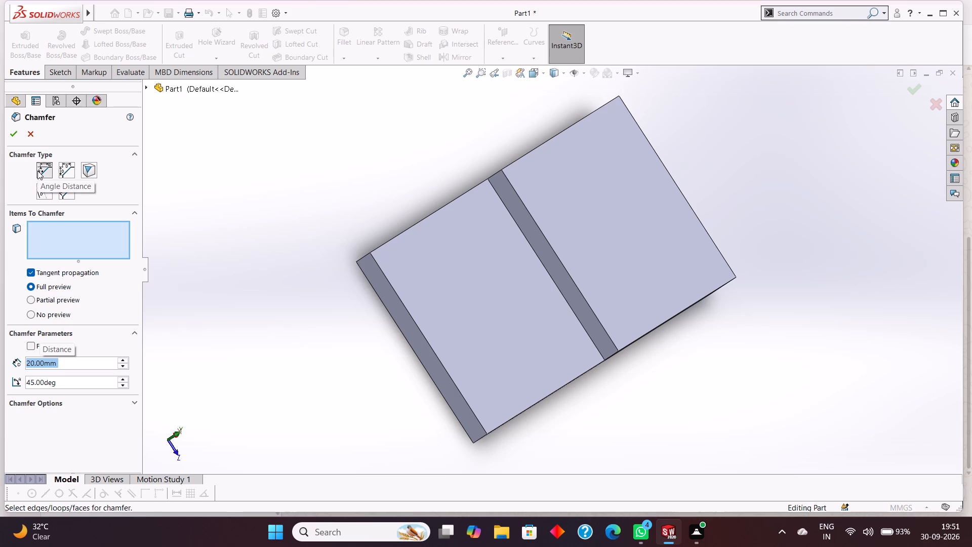
middle_drag(357, 210, 361, 231)
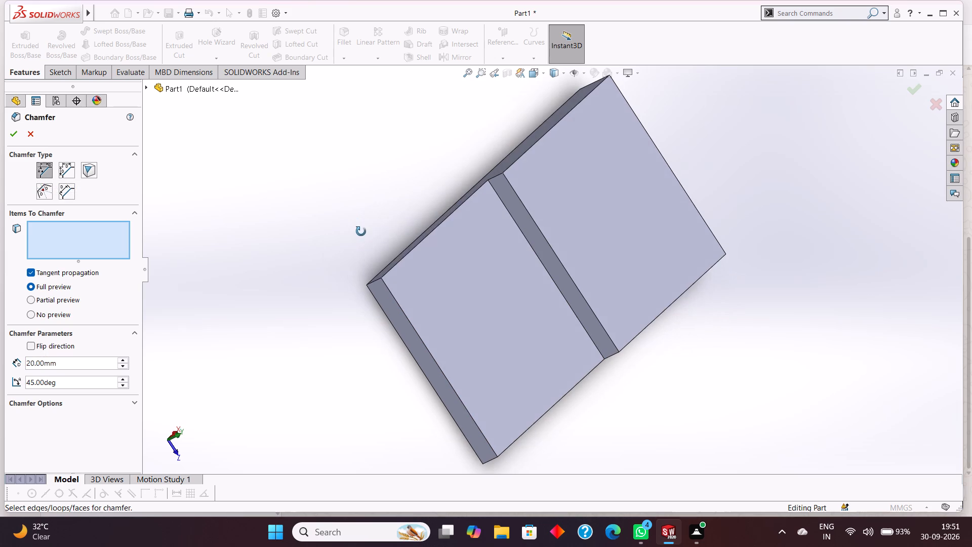
middle_drag(361, 231, 361, 232)
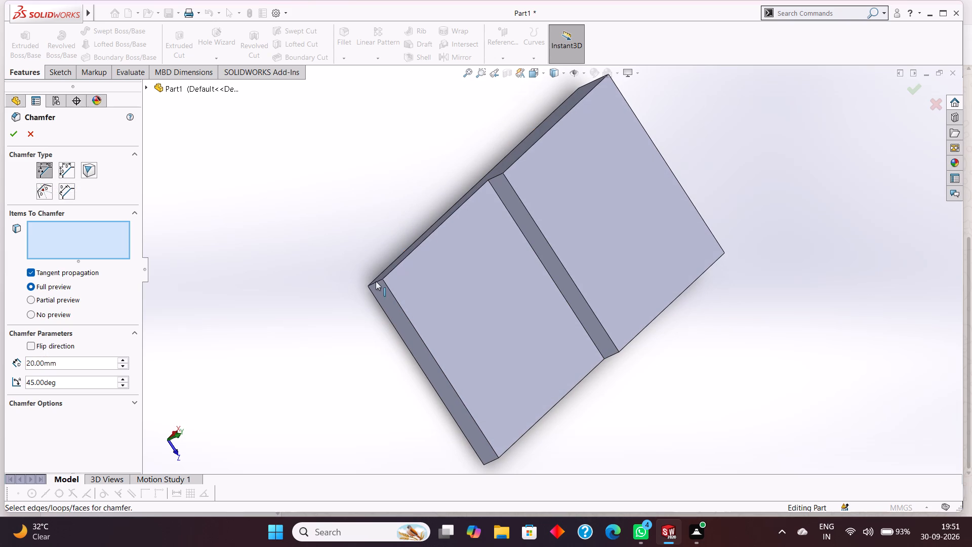
click(378, 282)
middle_drag(680, 448, 652, 381)
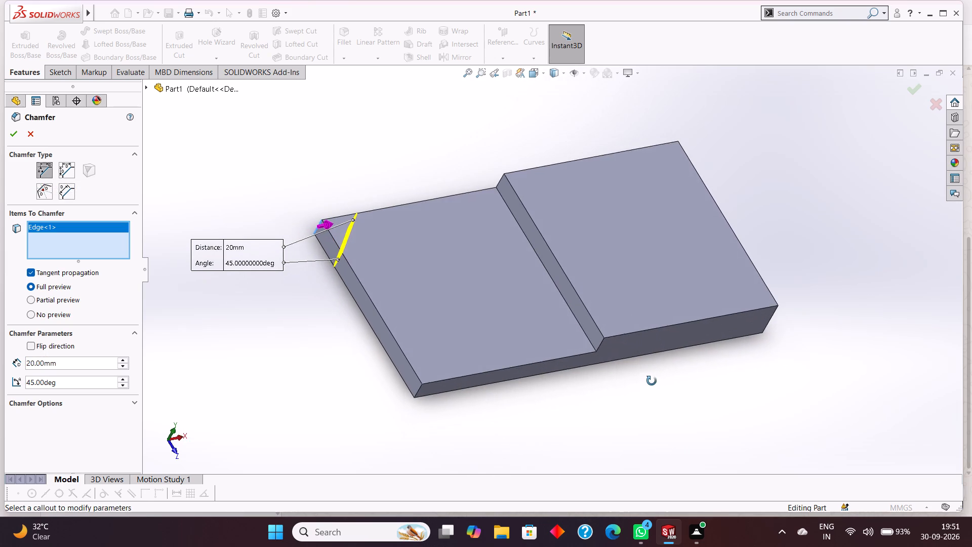
middle_drag(652, 381, 651, 377)
click(420, 381)
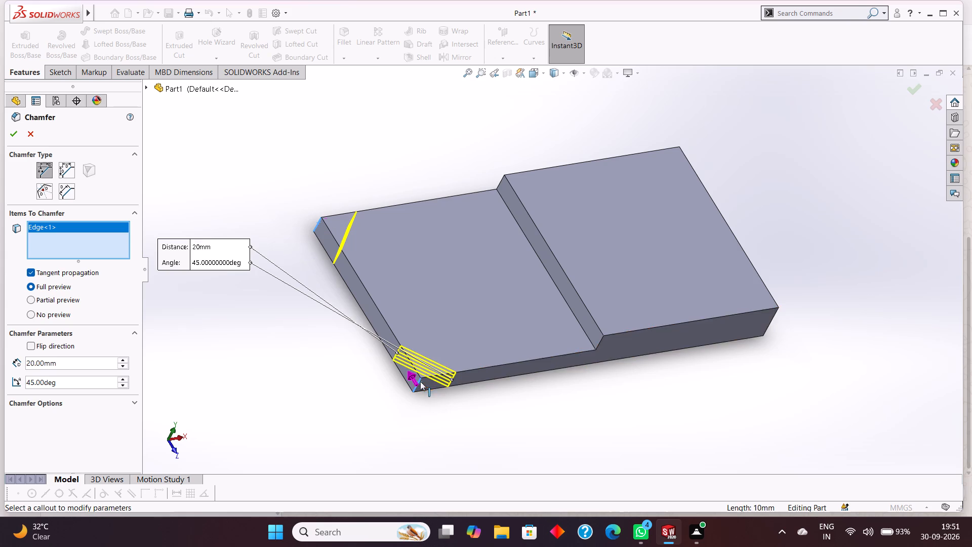
click(8, 134)
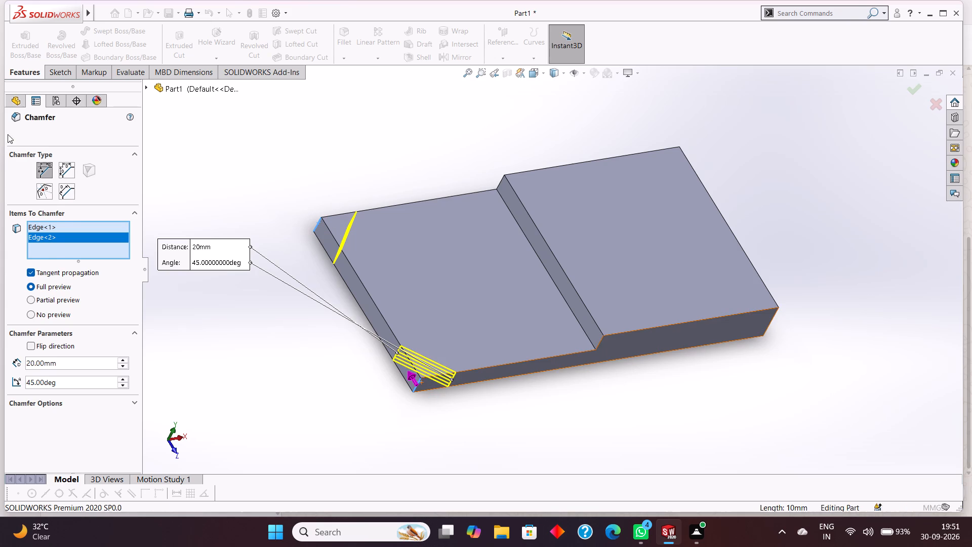
click(610, 438)
Start a new sketch on the top face of the thicker block and view it normal to the face.
middle_drag(613, 439, 603, 442)
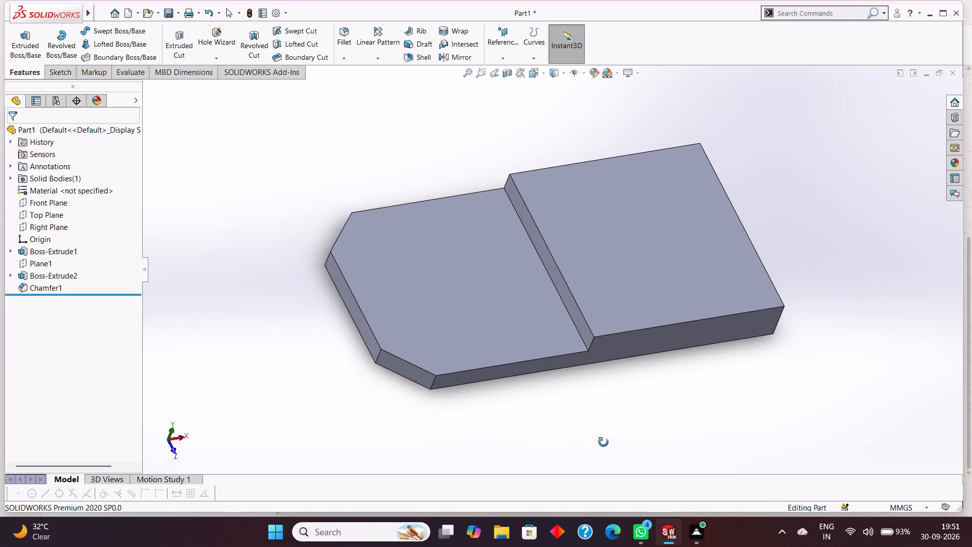
middle_drag(603, 442, 609, 445)
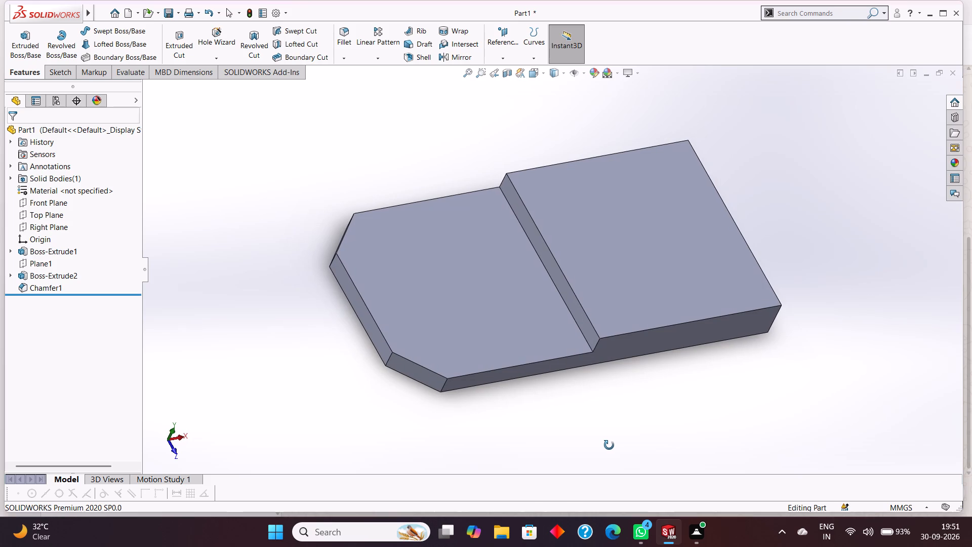
middle_drag(609, 445, 610, 445)
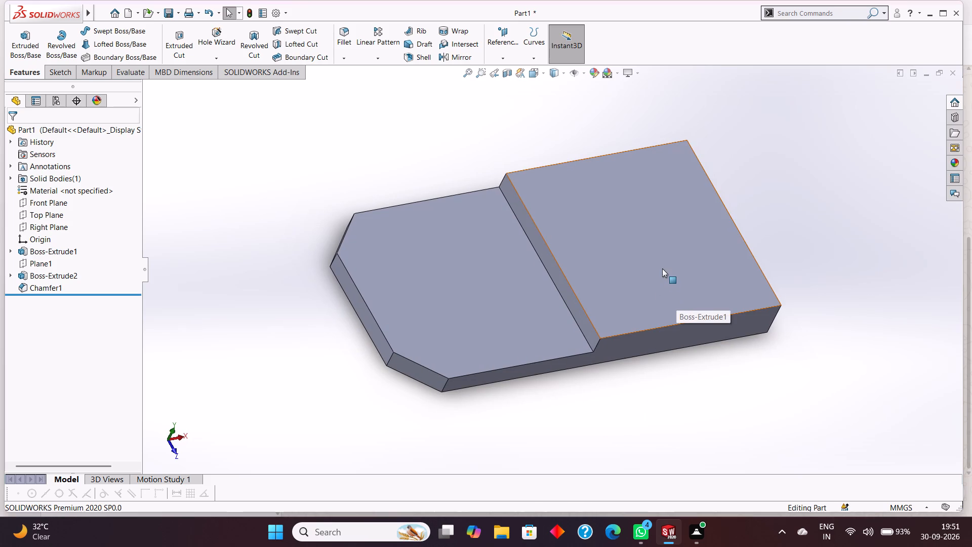
click(662, 263)
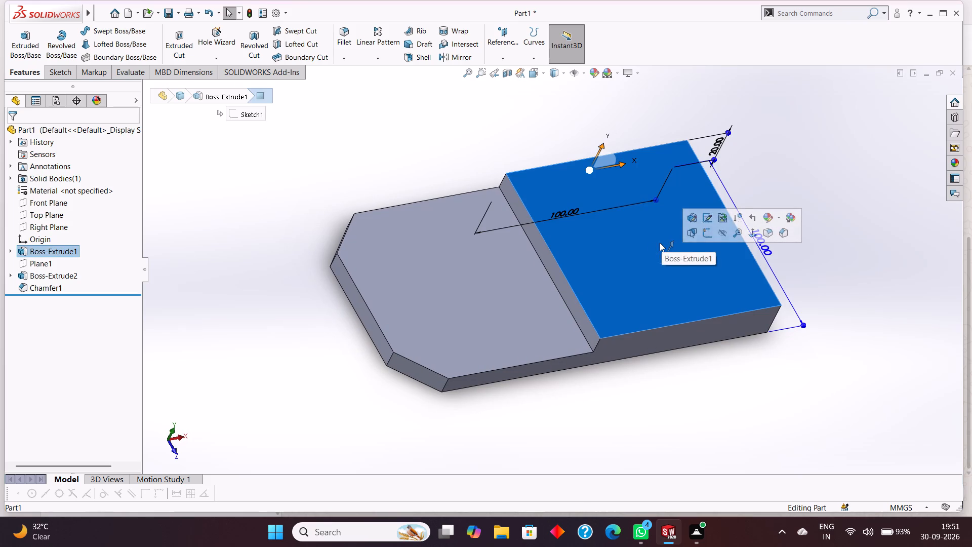
click(702, 232)
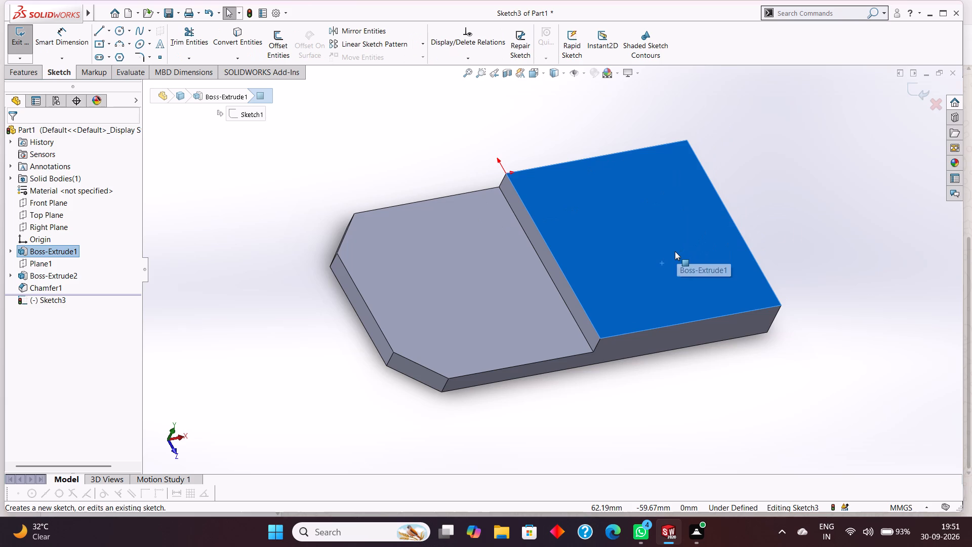
key(ctrl+8)
key(Escape)
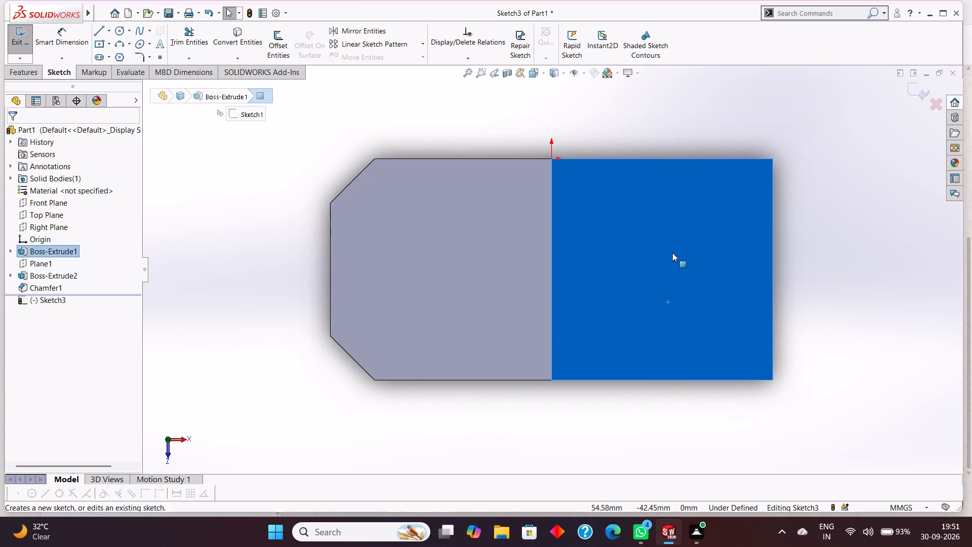
middle_drag(834, 320, 833, 209)
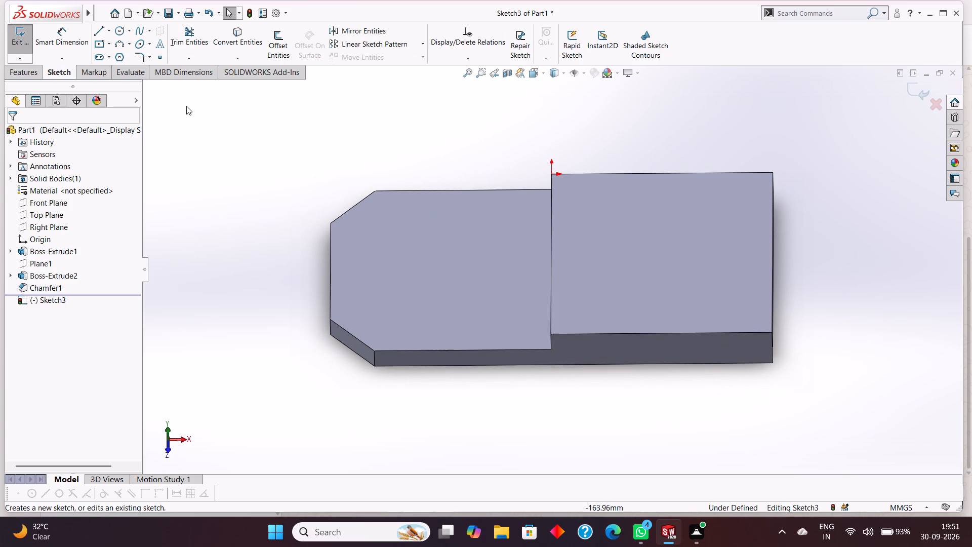
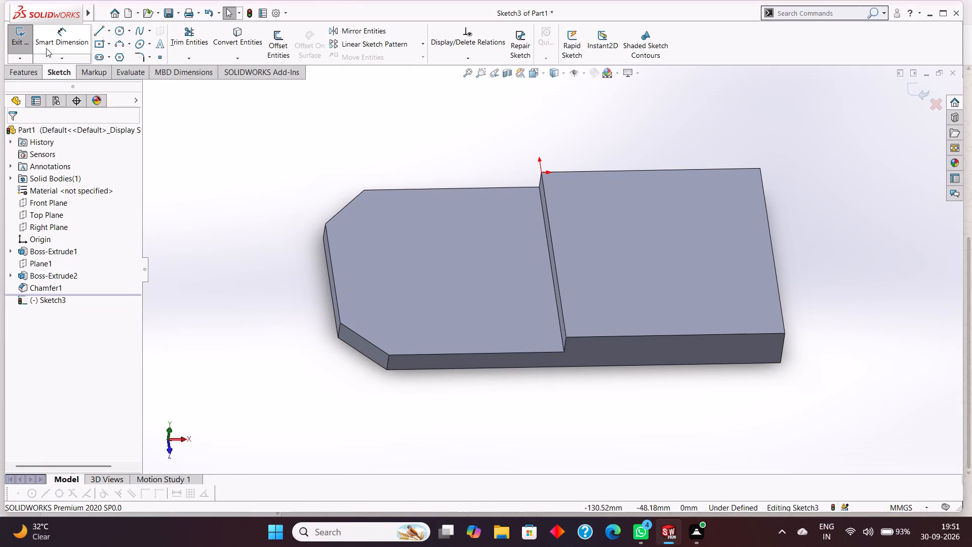
Exit the empty sketch on the thicker block's top face.
click(11, 43)
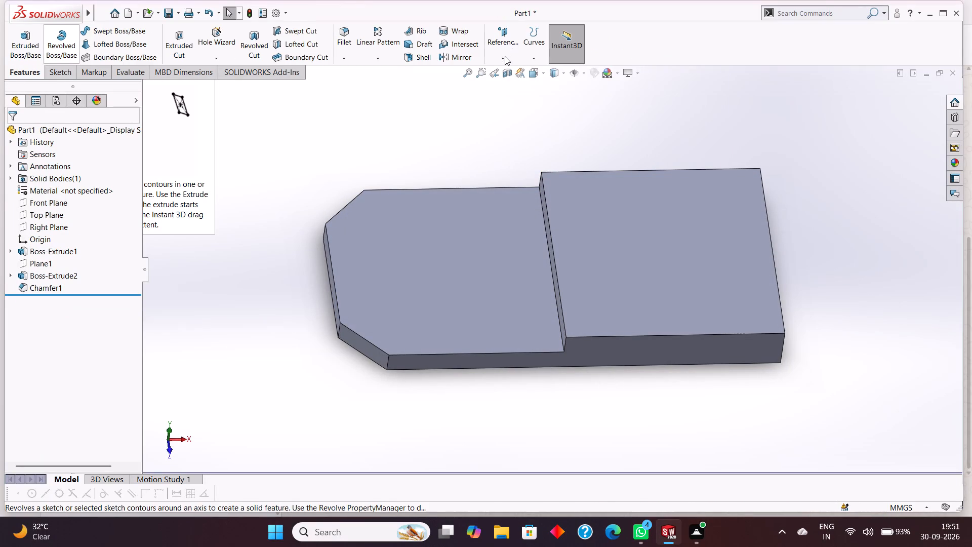
Create a reference plane offset 100 mm from the Right Plane, at the thicker block's outer end face.
click(504, 57)
click(510, 67)
scroll(802, 216, up, 1)
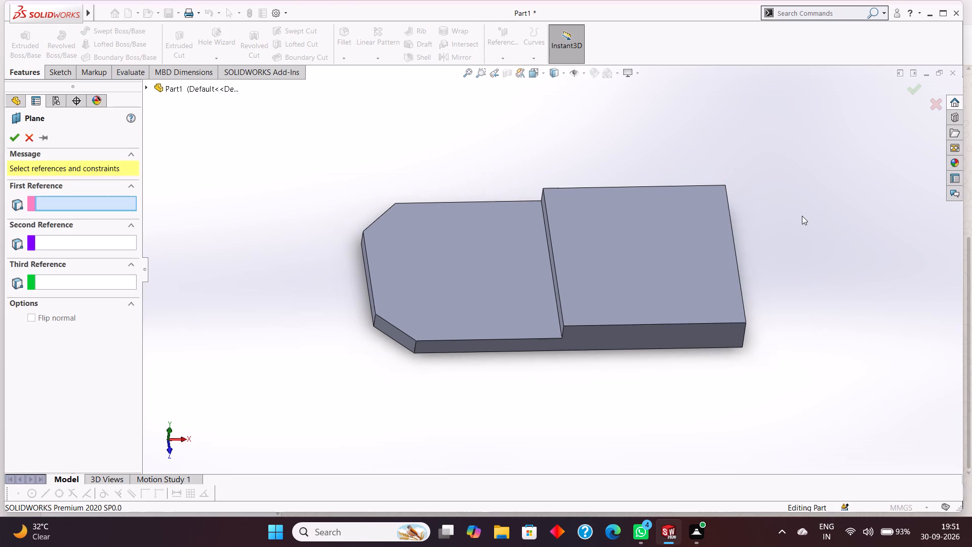
scroll(802, 216, up, 1)
middle_drag(802, 219, 802, 200)
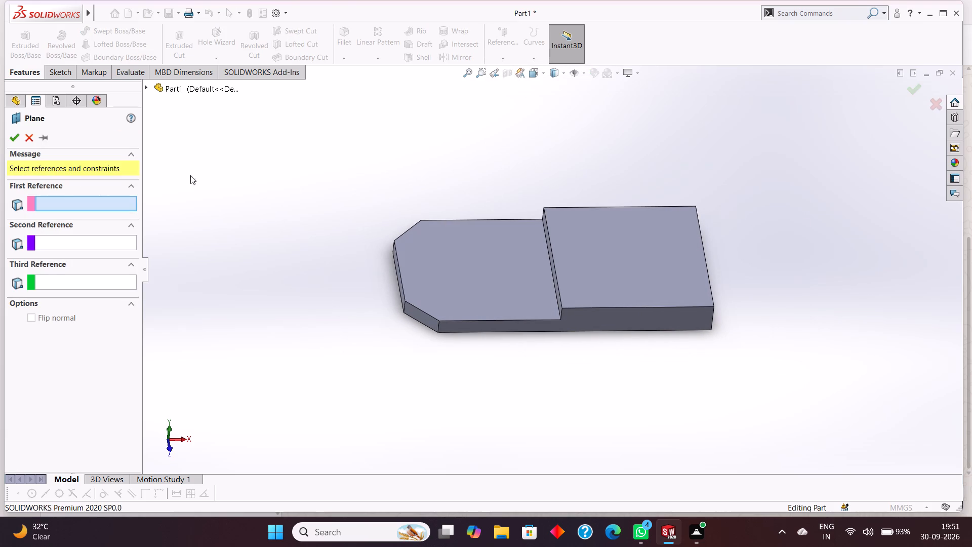
click(146, 85)
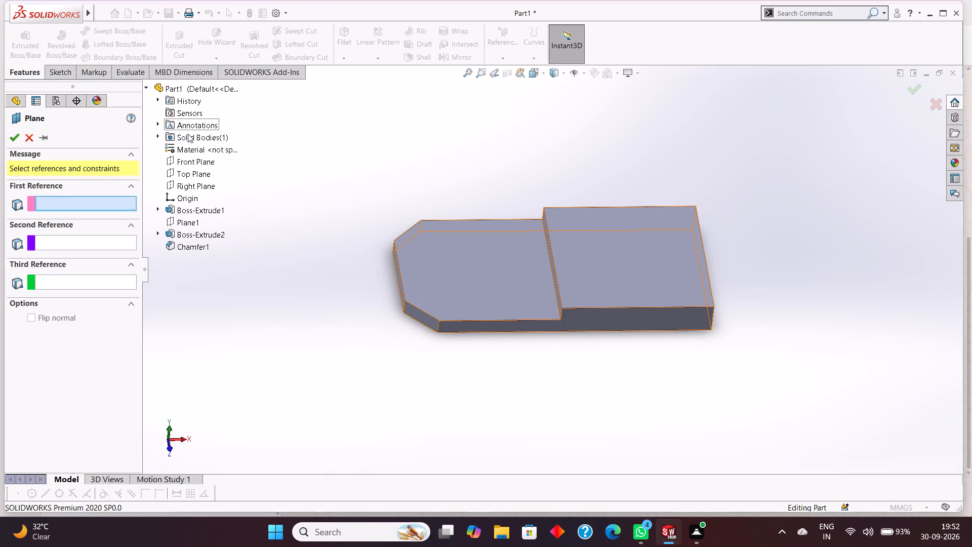
click(201, 182)
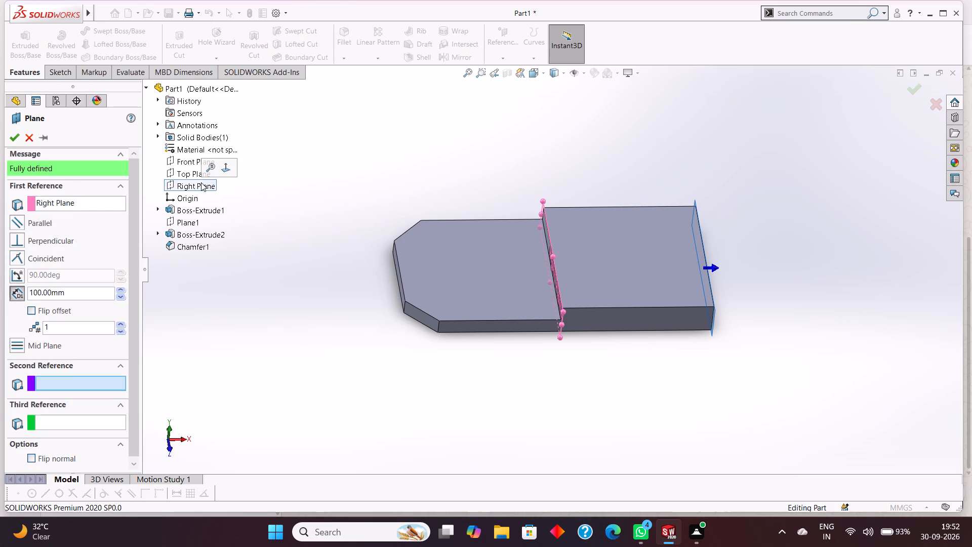
middle_drag(283, 185, 280, 183)
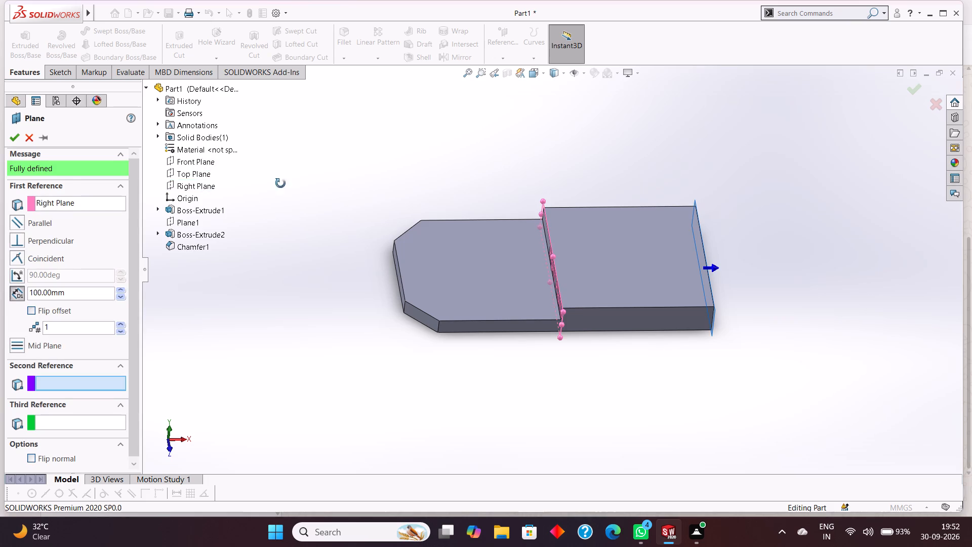
middle_drag(280, 183, 279, 161)
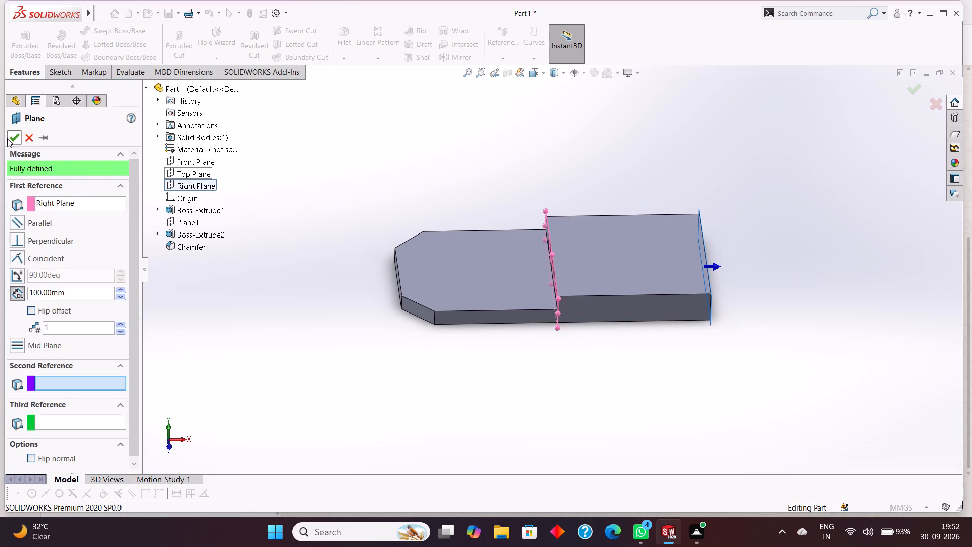
click(7, 138)
Sketch a vertical 60 mm centerline on the new offset plane, upward from the midpoint of the block's top edge, viewing the plane normal.
scroll(632, 272, down, 5)
scroll(695, 232, down, 3)
scroll(734, 232, up, 4)
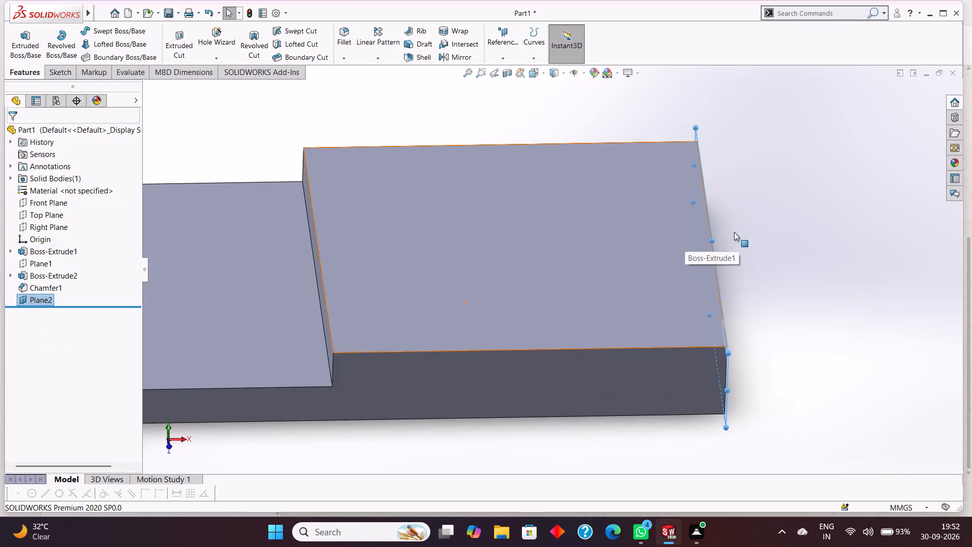
scroll(749, 334, up, 3)
scroll(654, 332, down, 4)
middle_drag(714, 325, 767, 297)
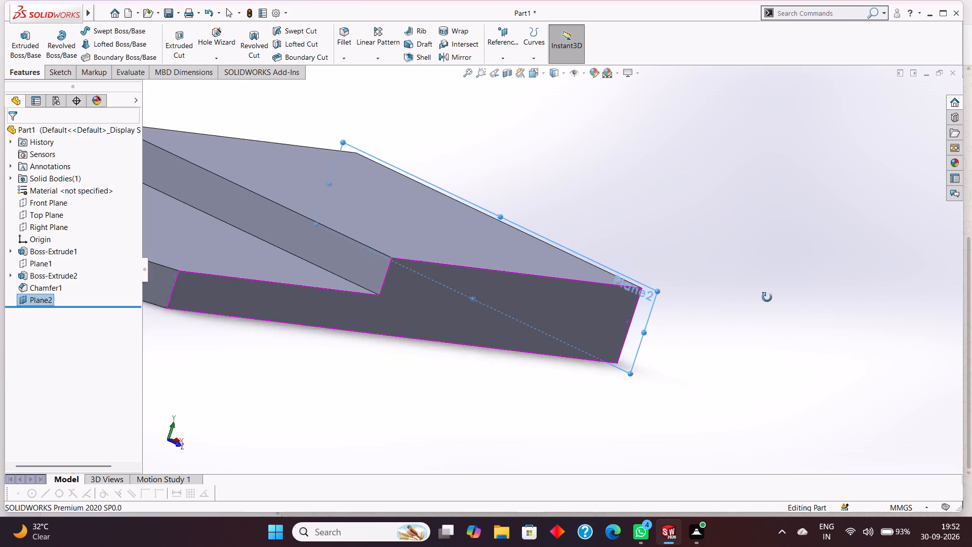
middle_drag(767, 297, 767, 300)
scroll(654, 297, down, 4)
click(623, 273)
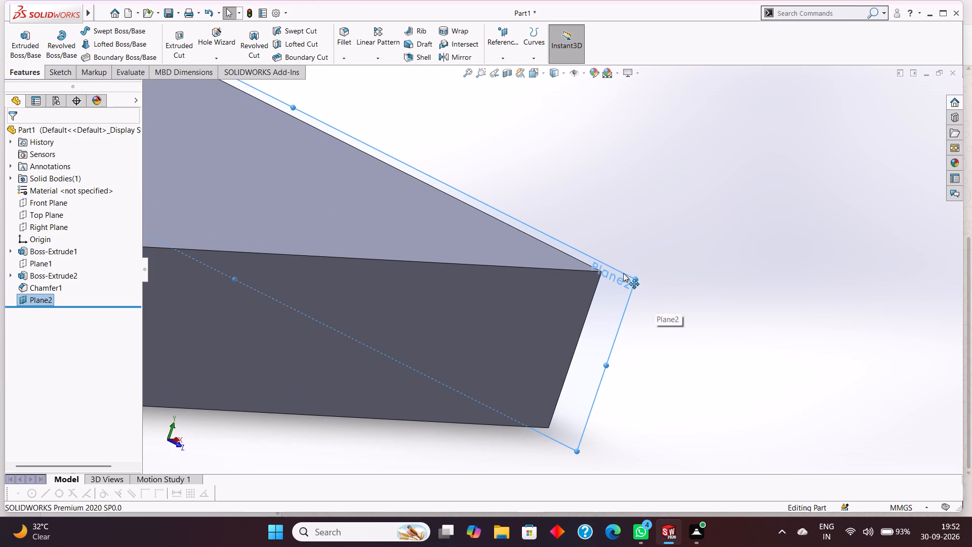
key(ctrl+8)
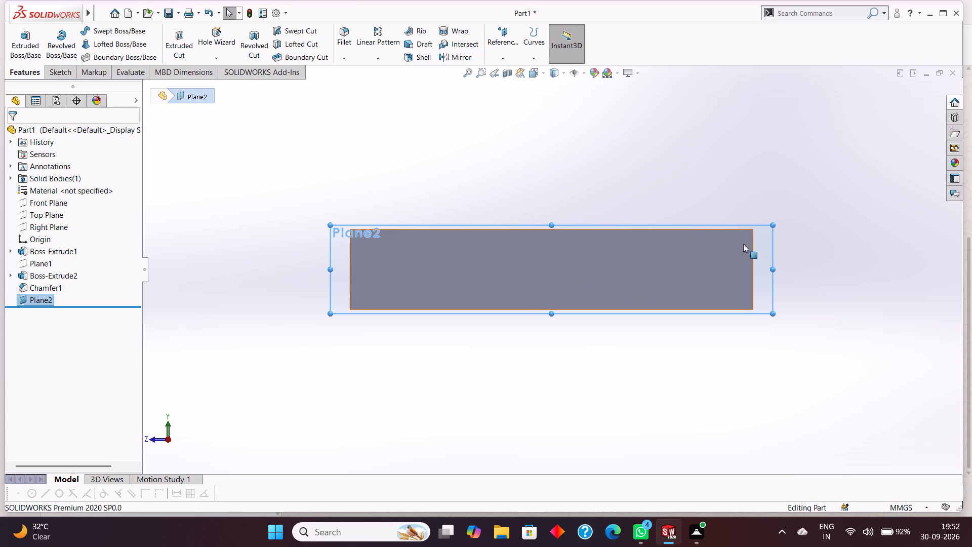
click(59, 71)
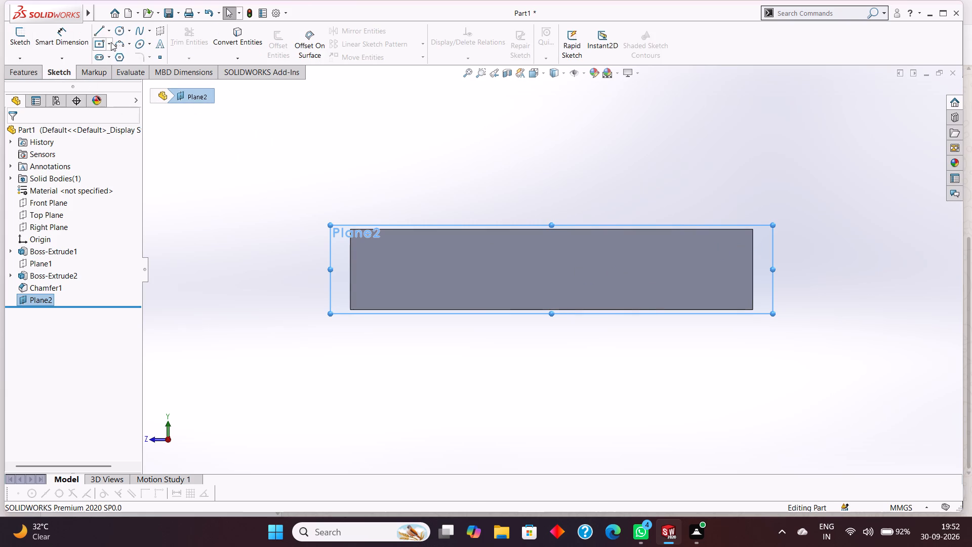
click(110, 35)
click(117, 59)
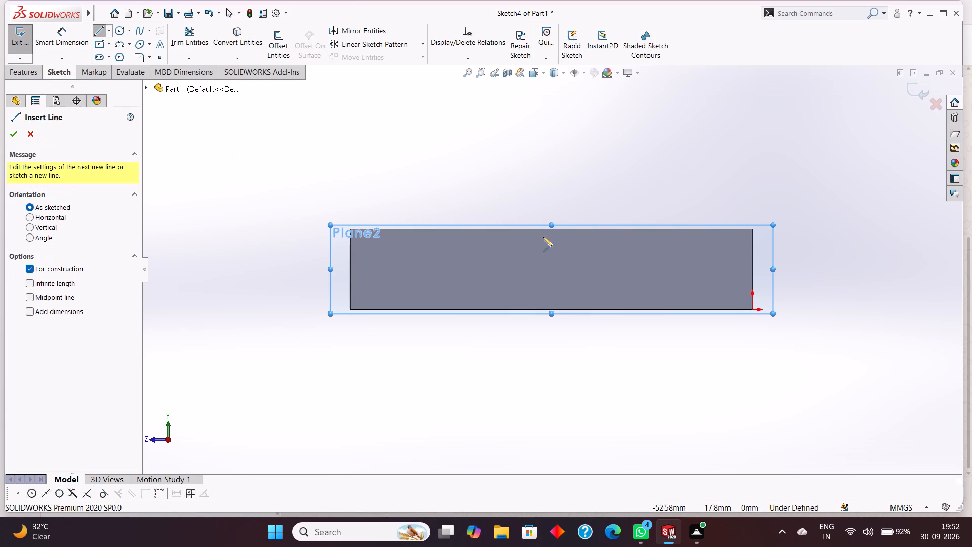
scroll(551, 229, up, 1)
scroll(551, 229, down, 2)
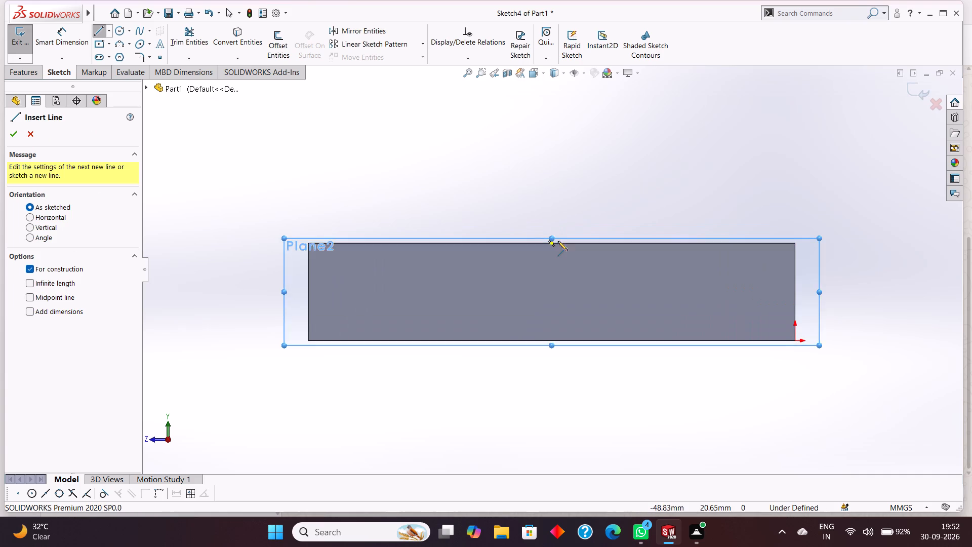
scroll(558, 246, down, 1)
click(549, 242)
scroll(551, 137, up, 5)
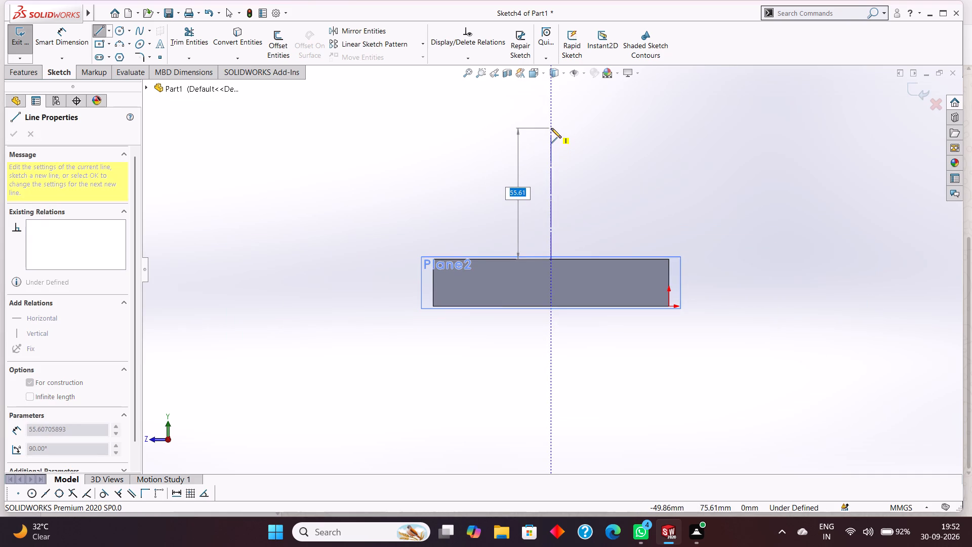
text(60)
key(Return)
right_click(642, 130)
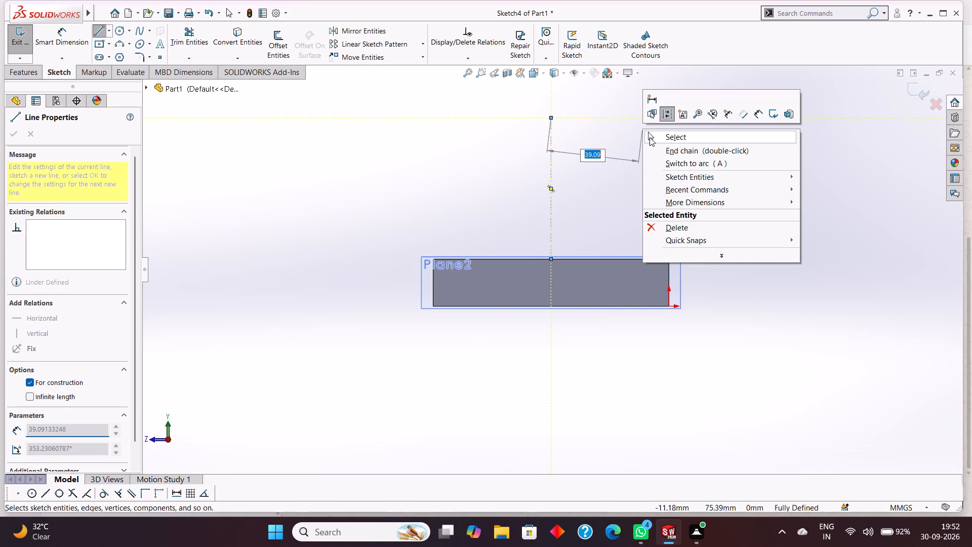
click(661, 139)
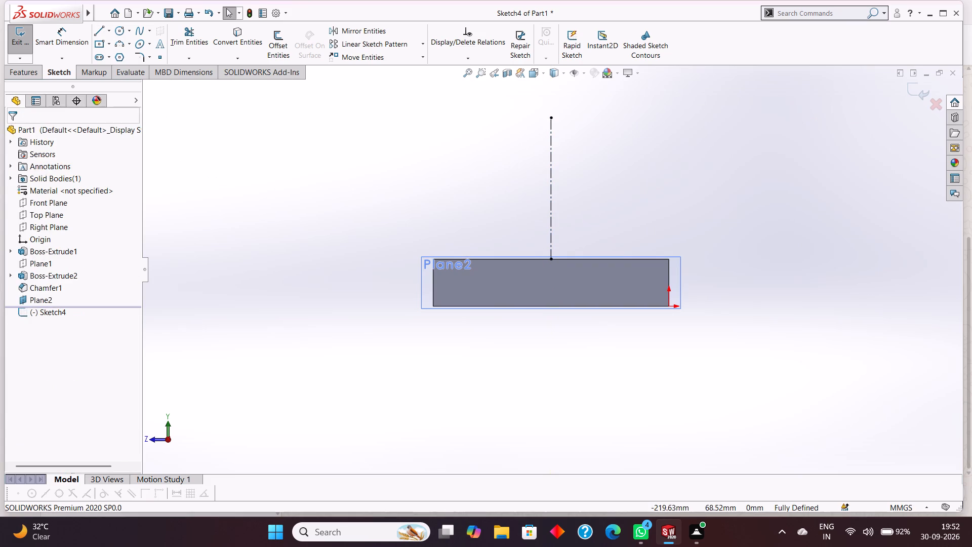
Sketch a circle of radius 25 mm centred on the centerline's upper endpoint.
click(121, 33)
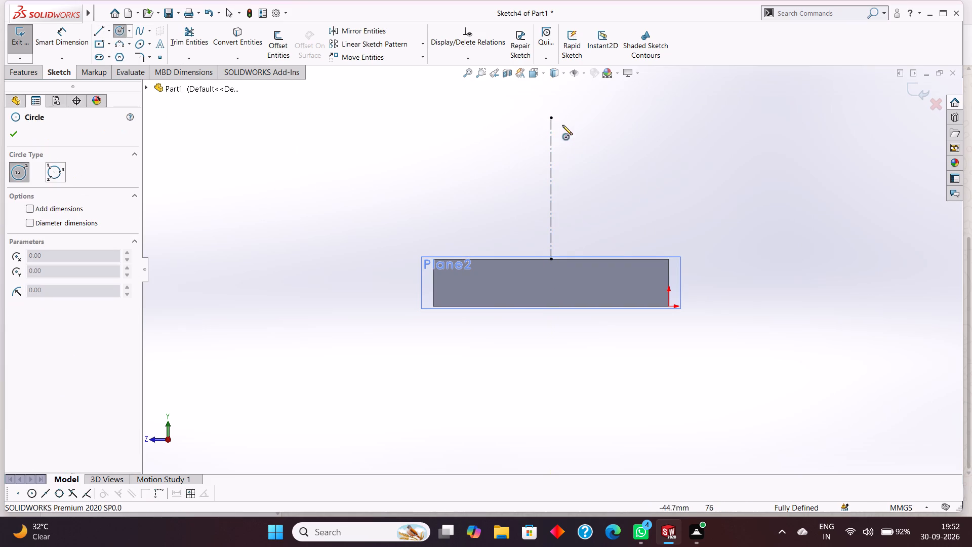
click(551, 118)
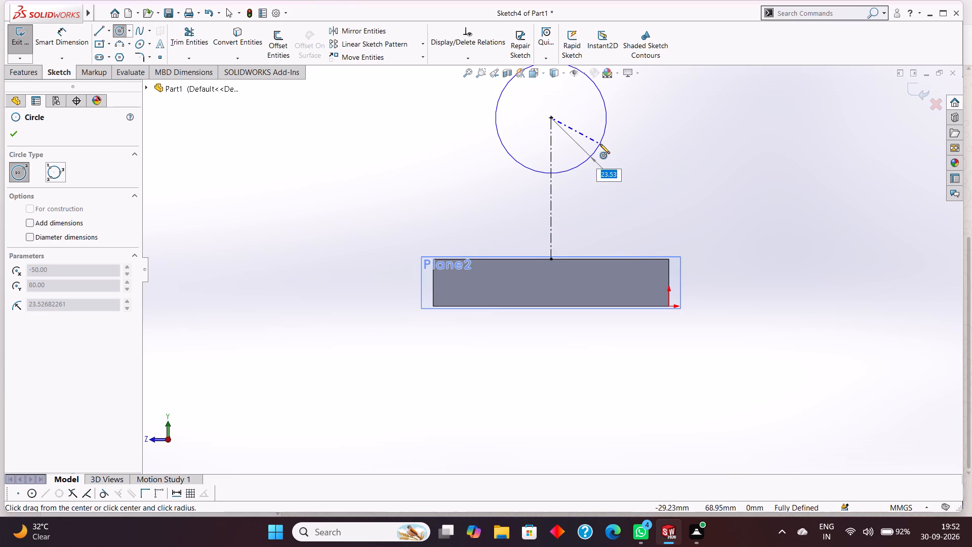
text(25)
key(Return)
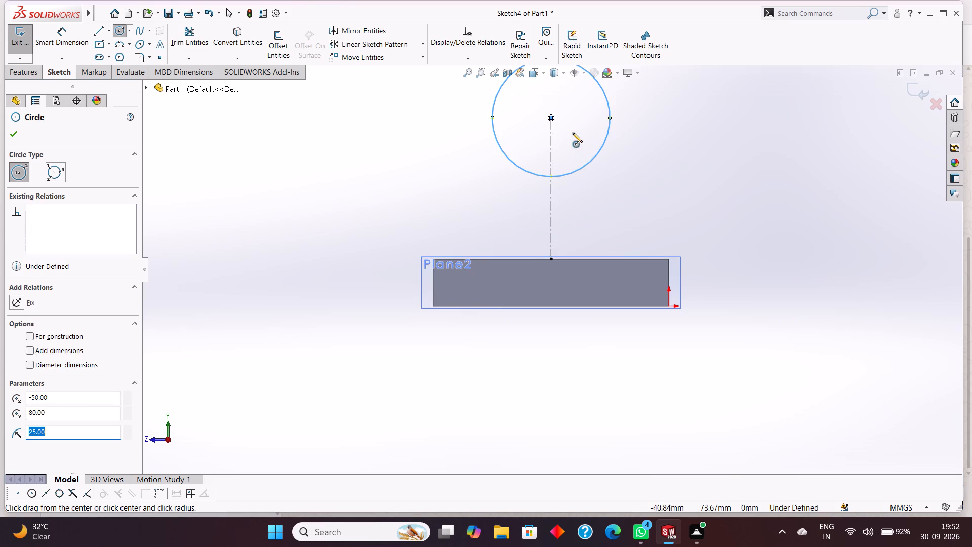
Sketch a smaller concentric circle of radius 10 mm at the same centre point.
drag(551, 116, 572, 133)
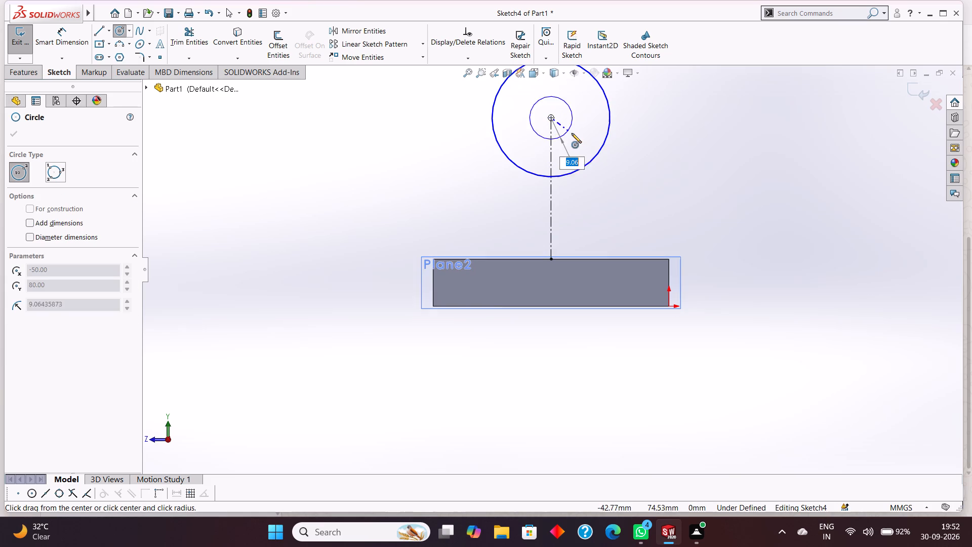
drag(572, 133, 574, 135)
key(BackSpace)
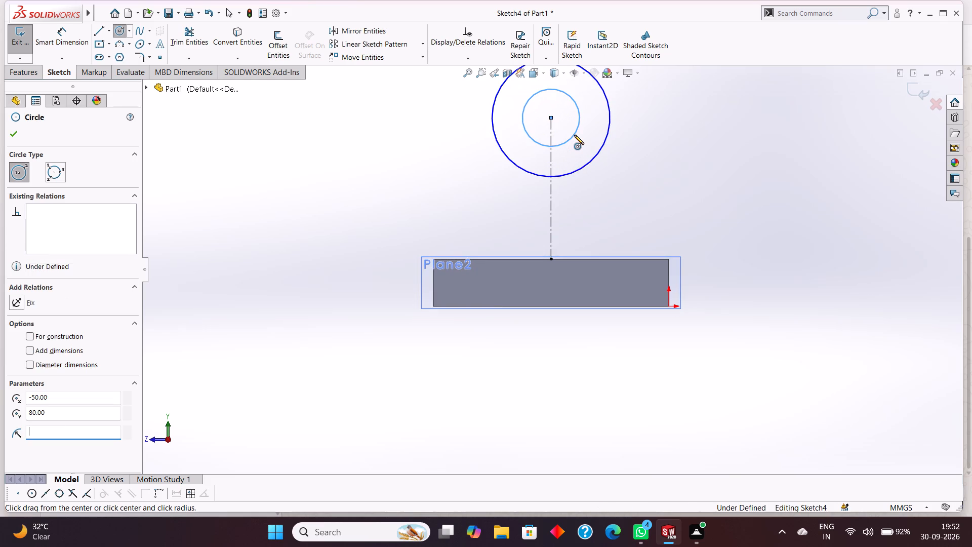
text(10)
key(Return)
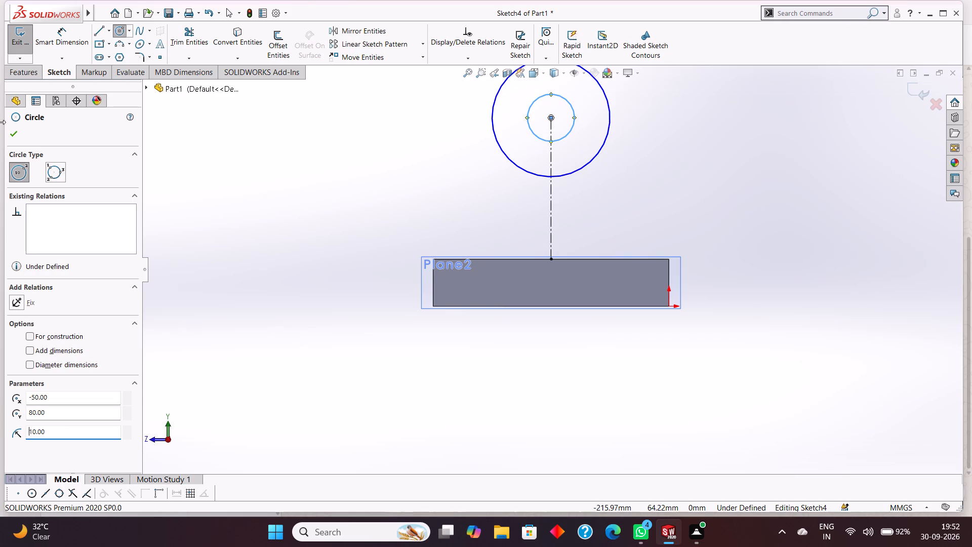
click(14, 132)
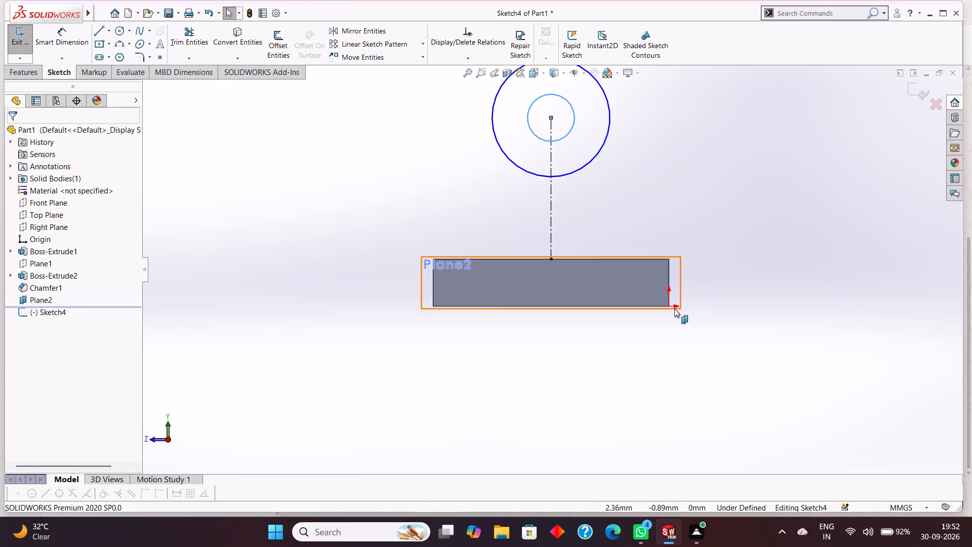
Add diameter dimensions to the outer and inner concentric circles.
scroll(674, 308, up, 3)
click(582, 164)
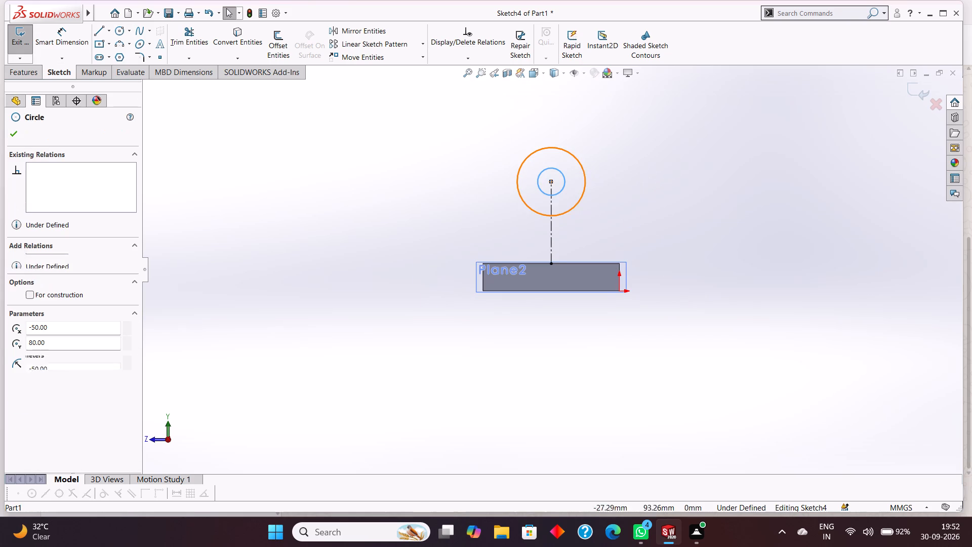
key(Escape)
key(Escape)
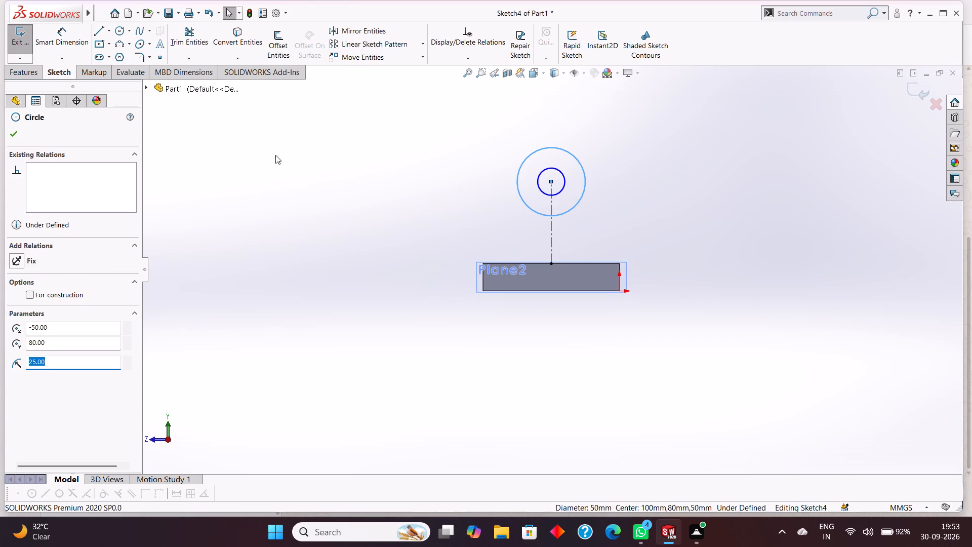
click(79, 30)
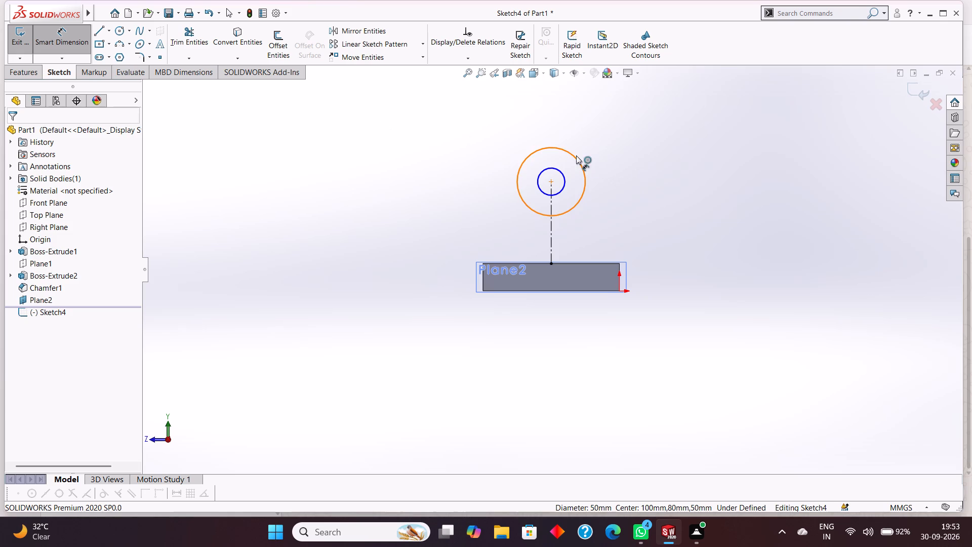
click(576, 155)
click(674, 162)
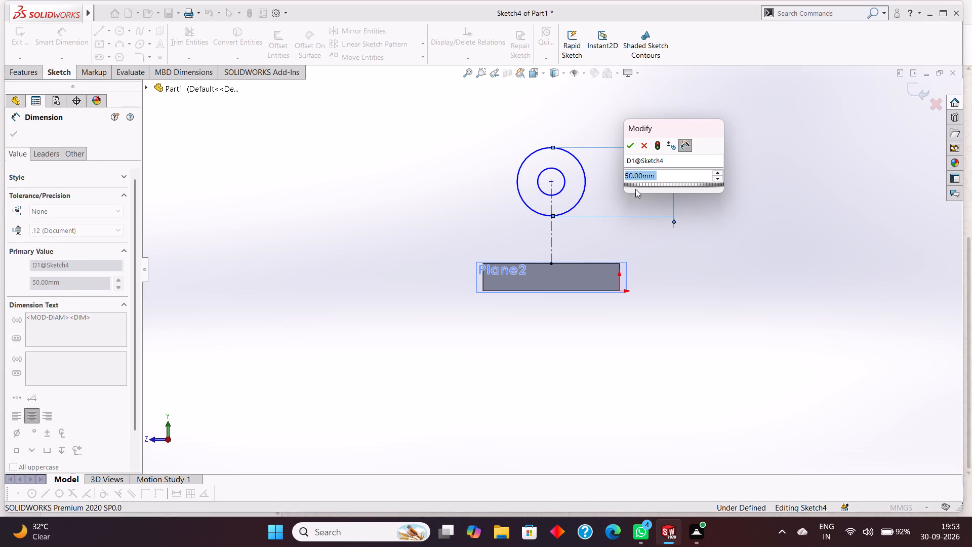
click(630, 143)
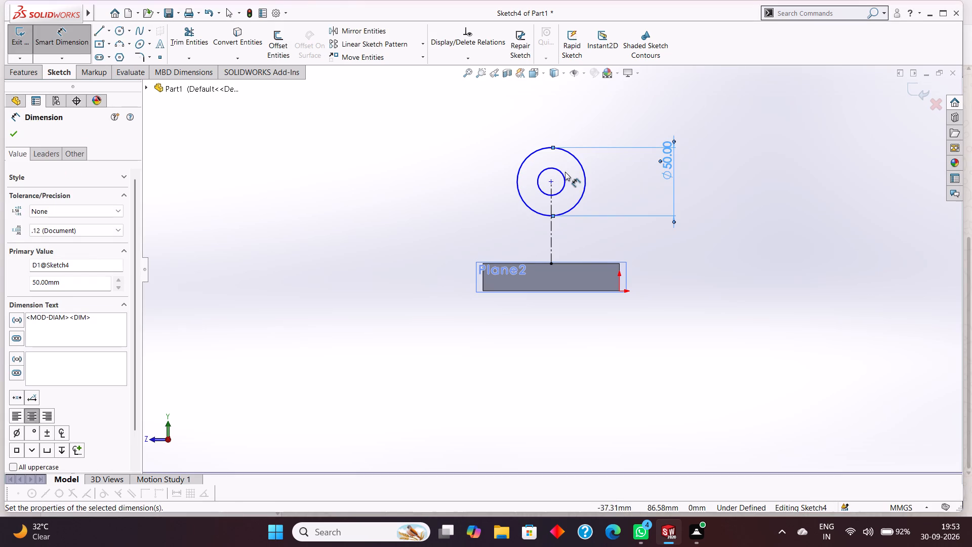
click(563, 171)
click(641, 177)
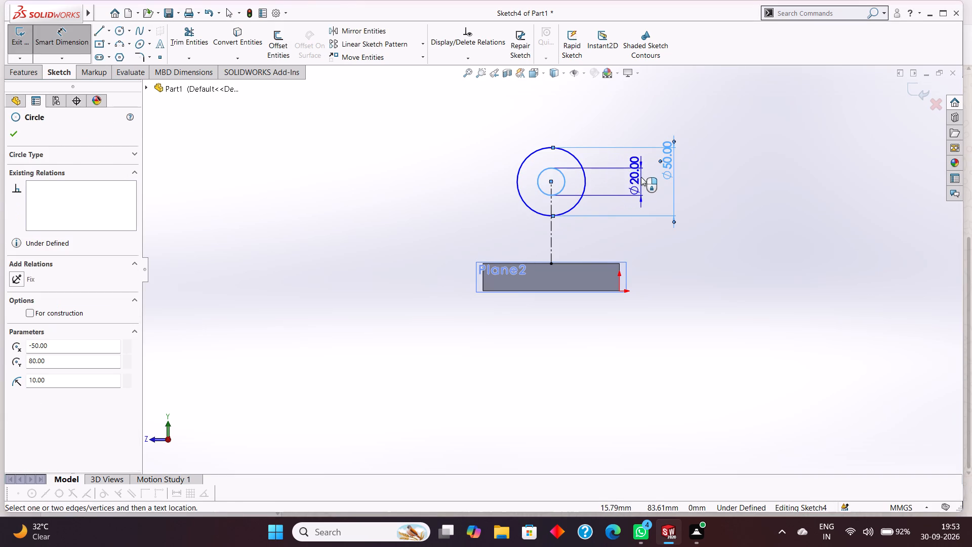
click(597, 163)
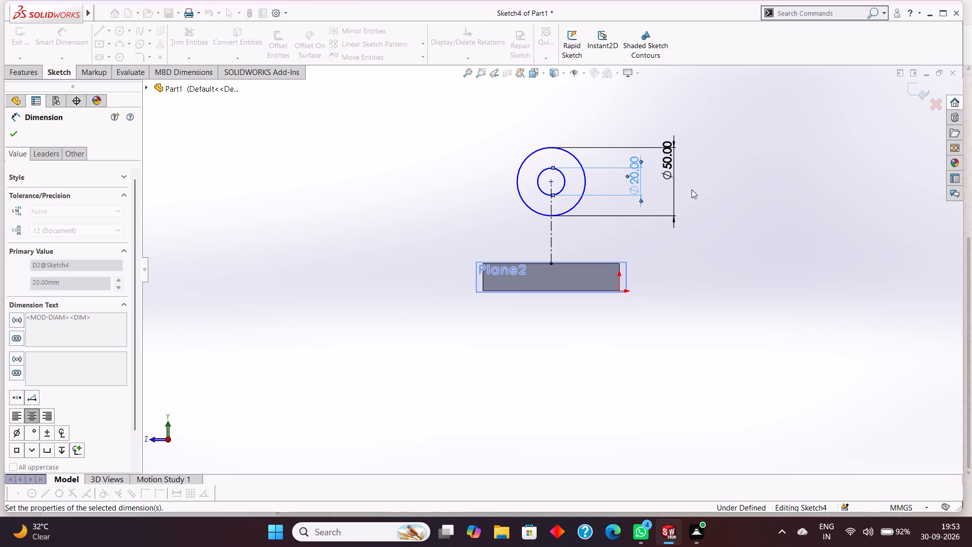
click(11, 135)
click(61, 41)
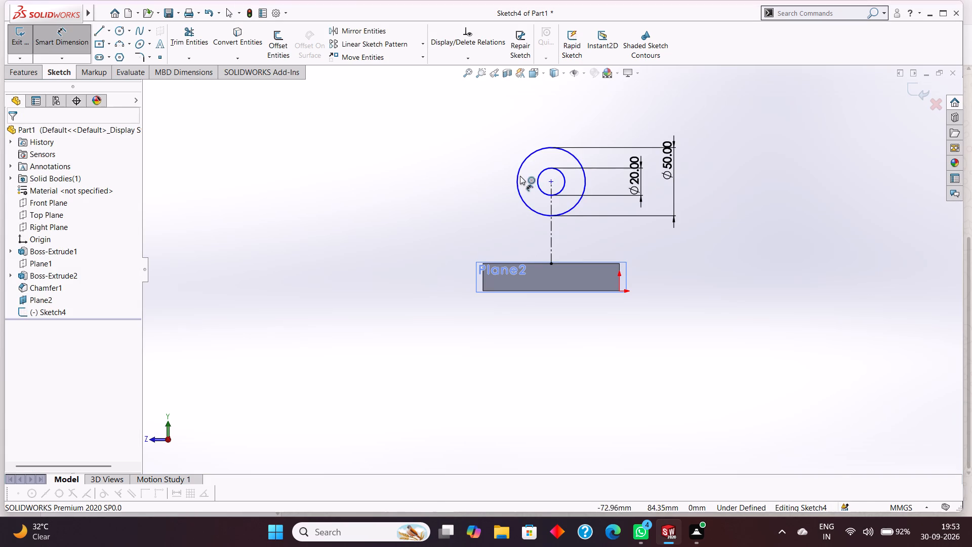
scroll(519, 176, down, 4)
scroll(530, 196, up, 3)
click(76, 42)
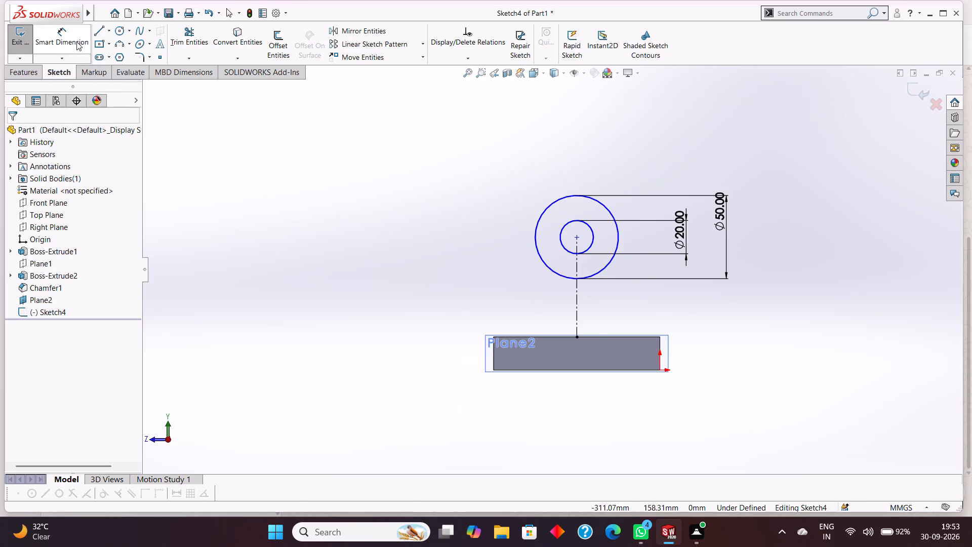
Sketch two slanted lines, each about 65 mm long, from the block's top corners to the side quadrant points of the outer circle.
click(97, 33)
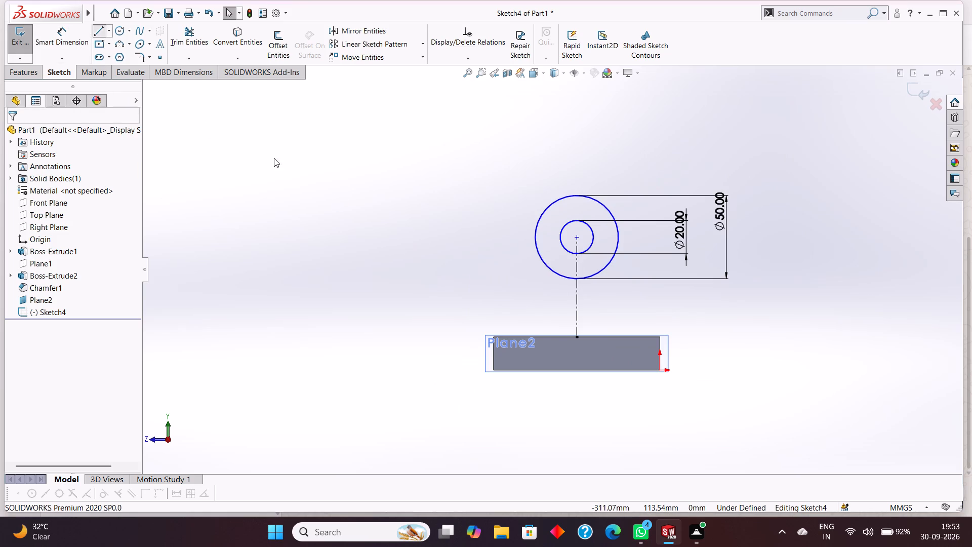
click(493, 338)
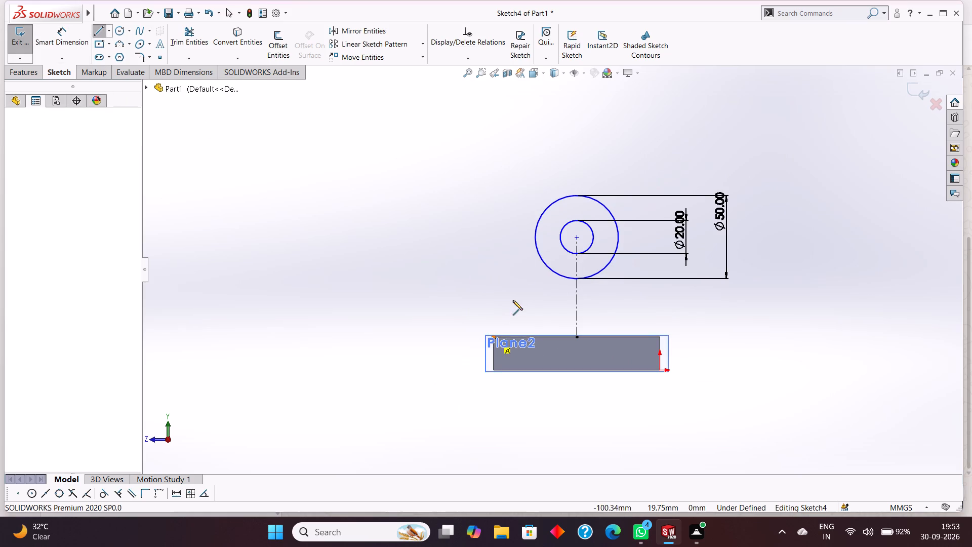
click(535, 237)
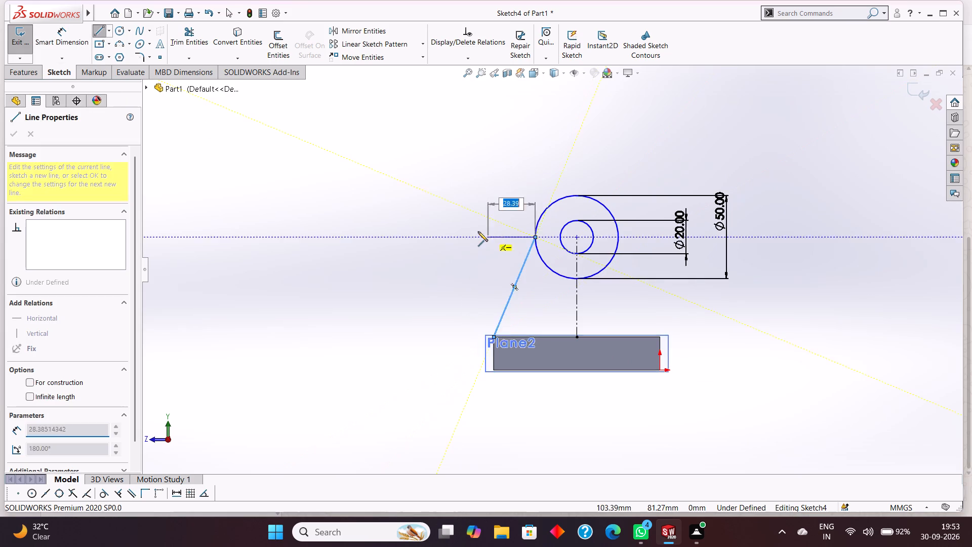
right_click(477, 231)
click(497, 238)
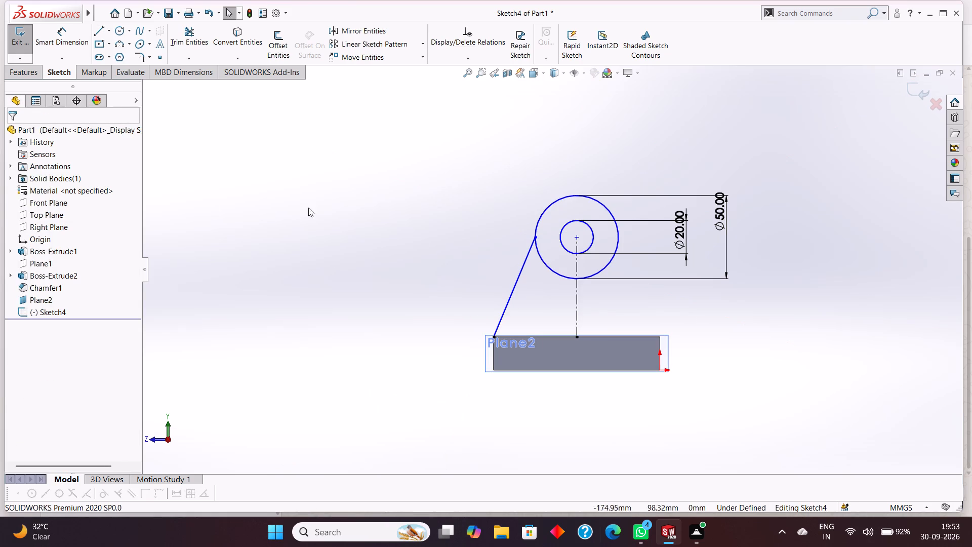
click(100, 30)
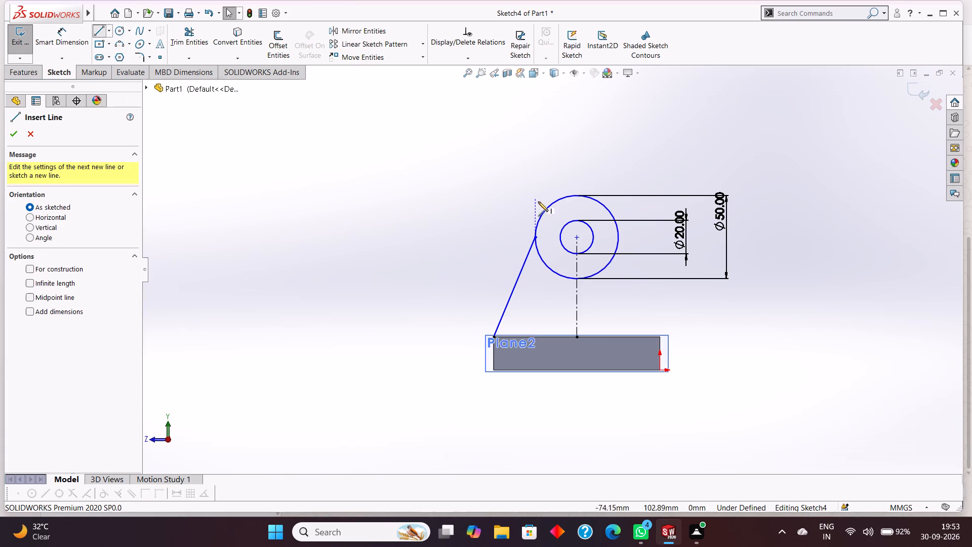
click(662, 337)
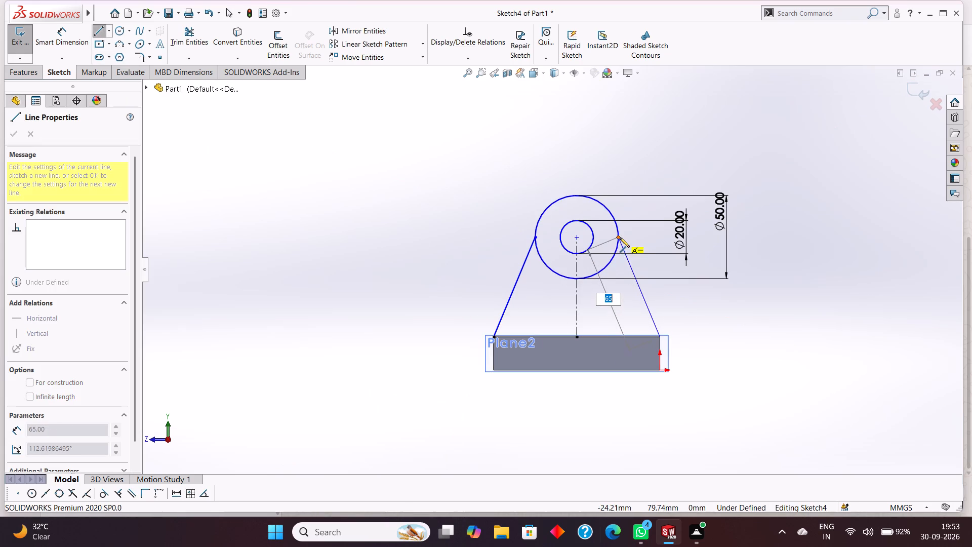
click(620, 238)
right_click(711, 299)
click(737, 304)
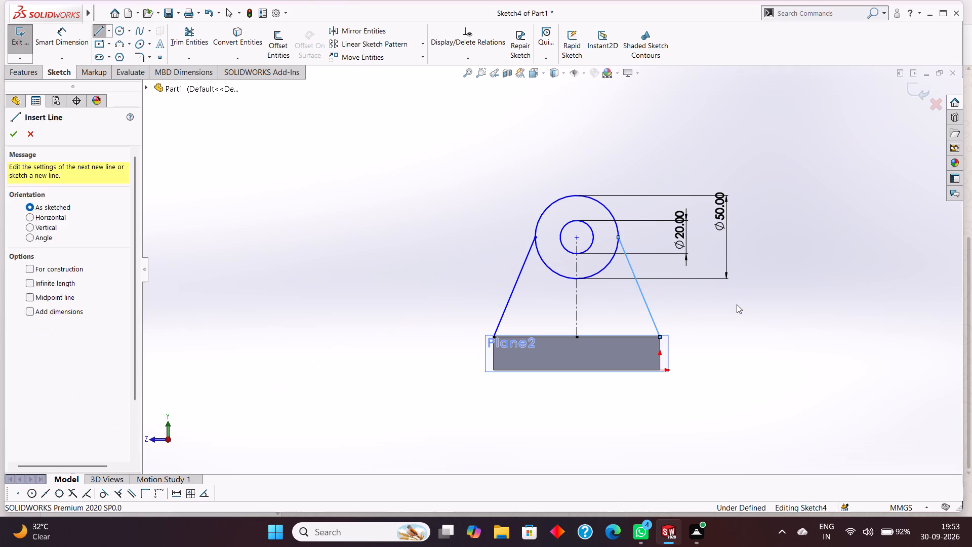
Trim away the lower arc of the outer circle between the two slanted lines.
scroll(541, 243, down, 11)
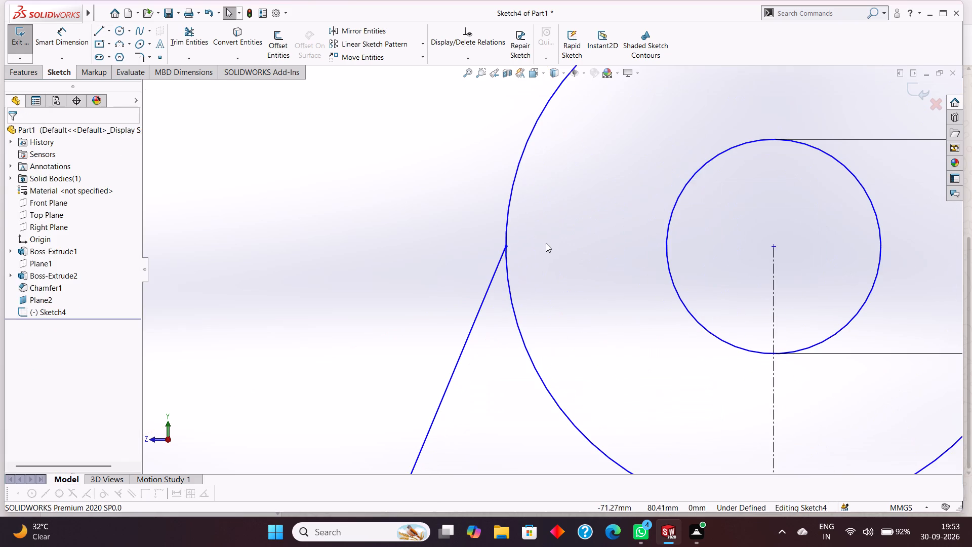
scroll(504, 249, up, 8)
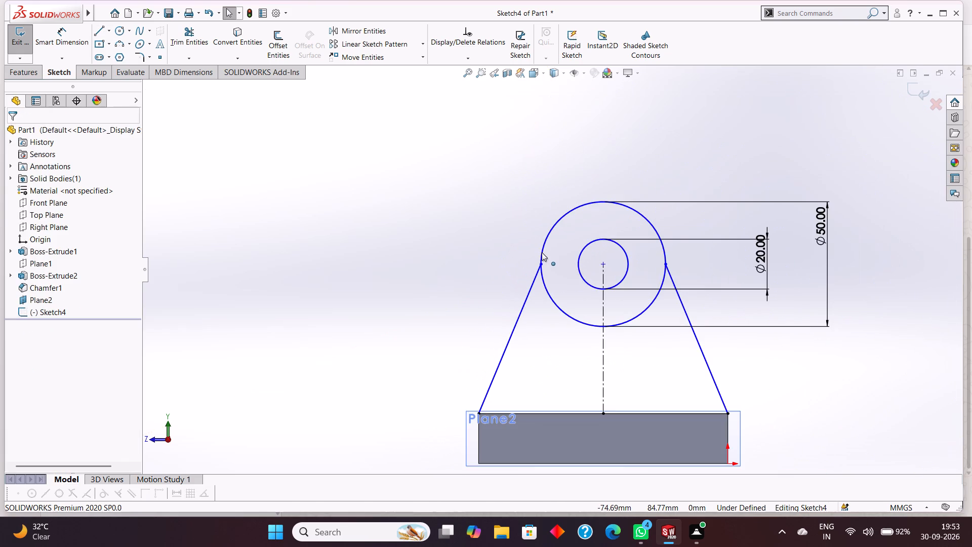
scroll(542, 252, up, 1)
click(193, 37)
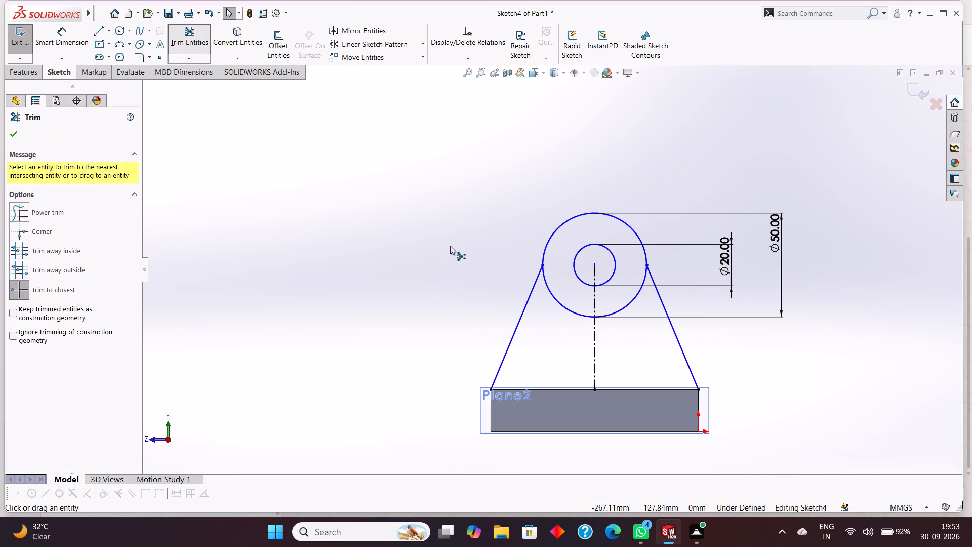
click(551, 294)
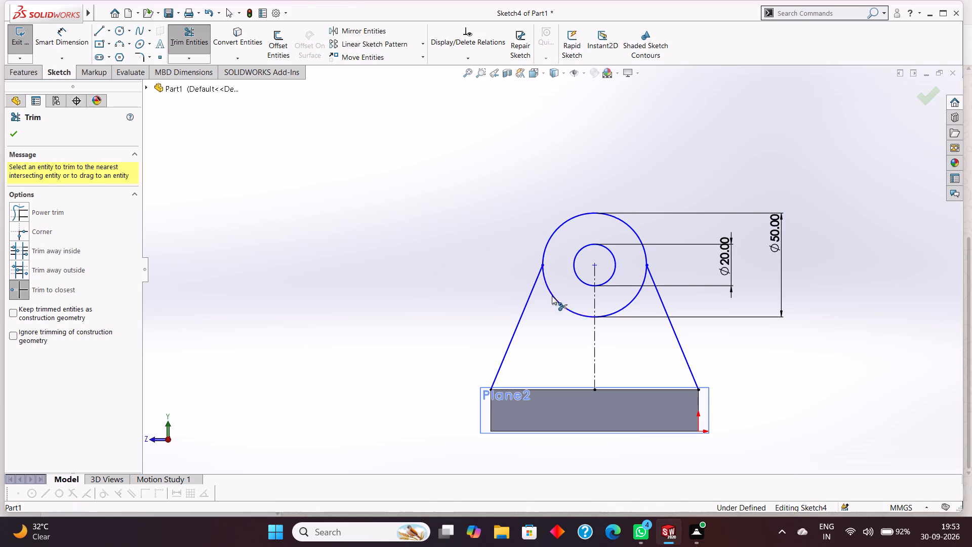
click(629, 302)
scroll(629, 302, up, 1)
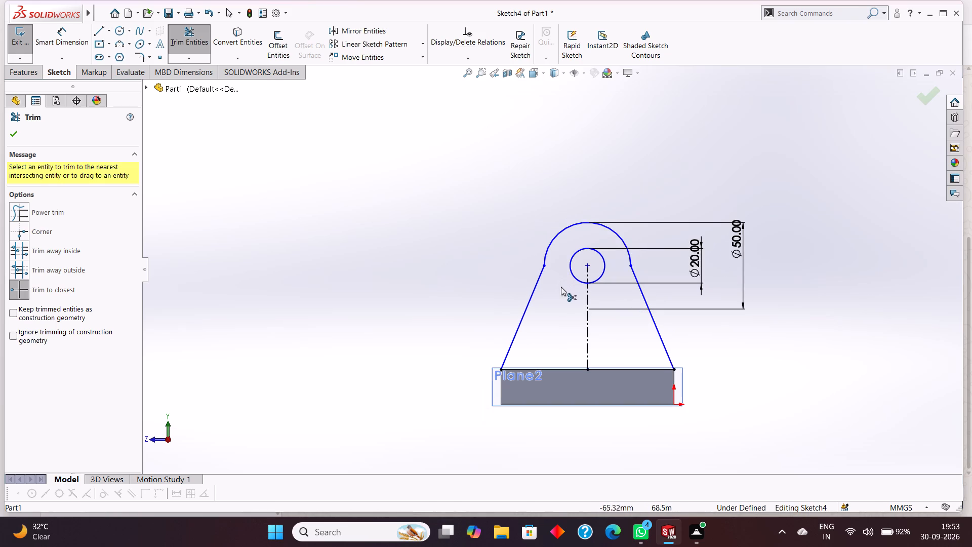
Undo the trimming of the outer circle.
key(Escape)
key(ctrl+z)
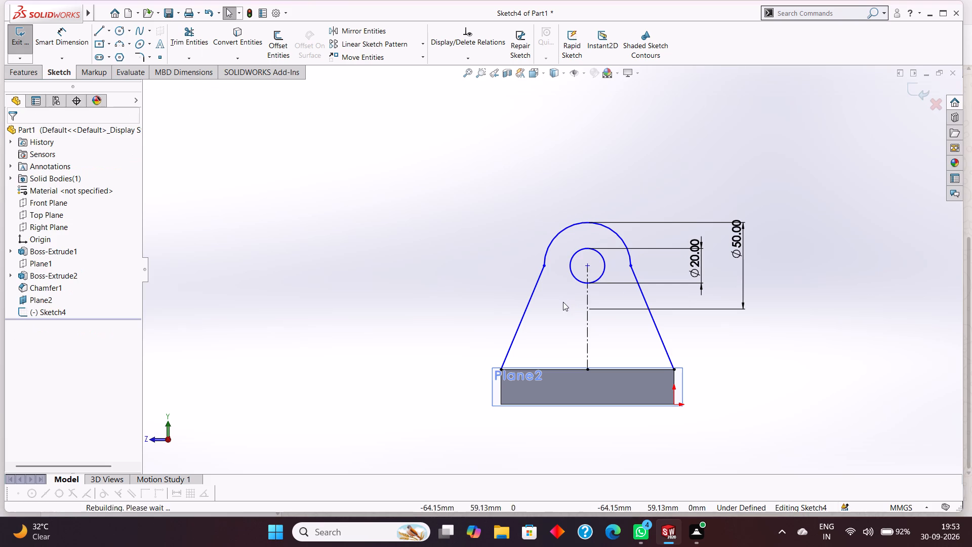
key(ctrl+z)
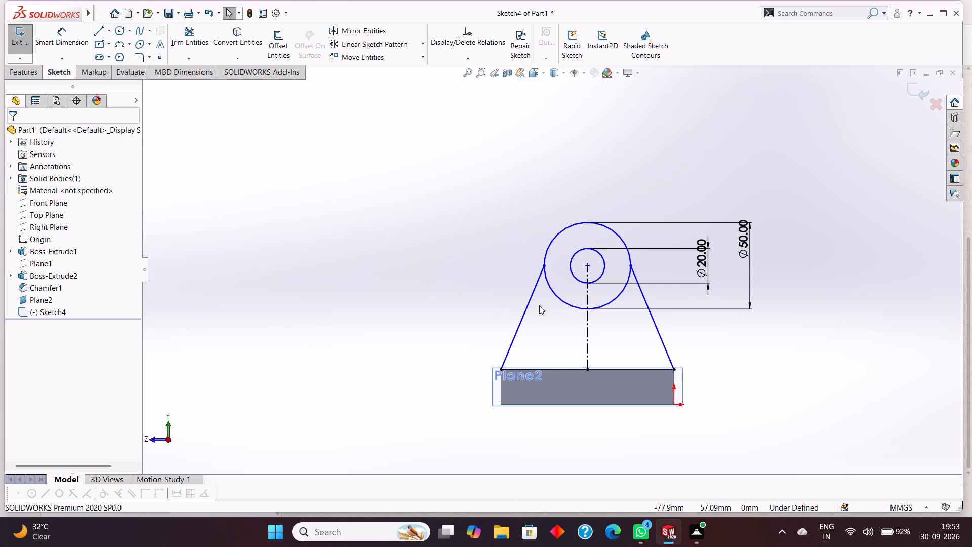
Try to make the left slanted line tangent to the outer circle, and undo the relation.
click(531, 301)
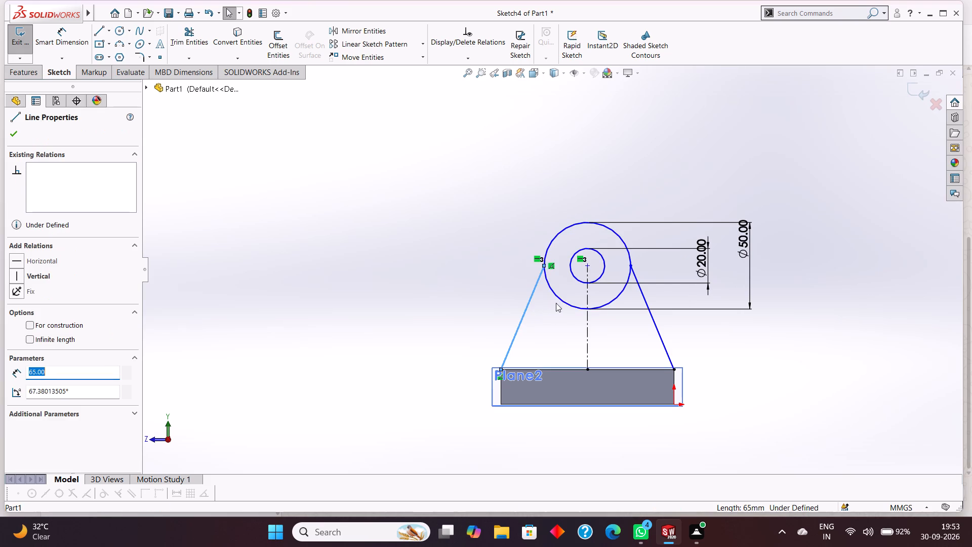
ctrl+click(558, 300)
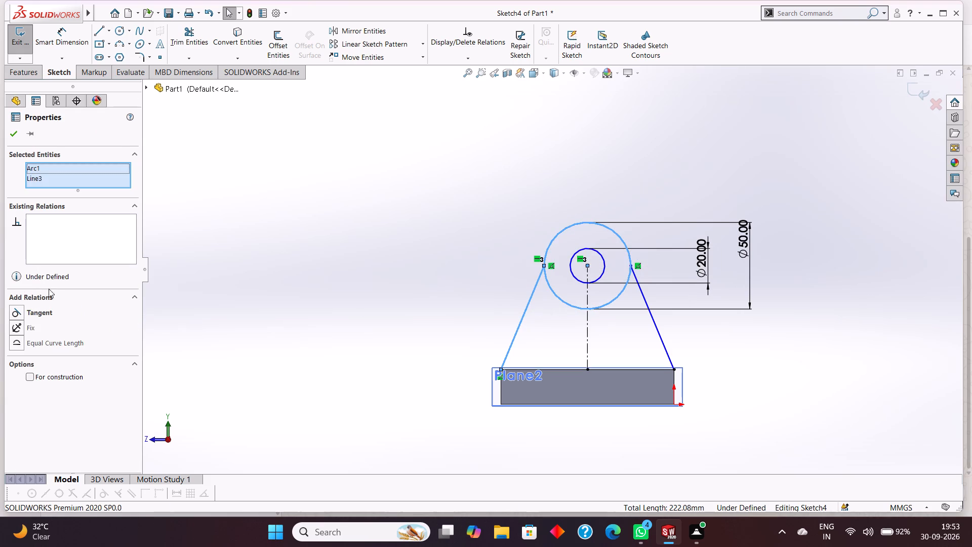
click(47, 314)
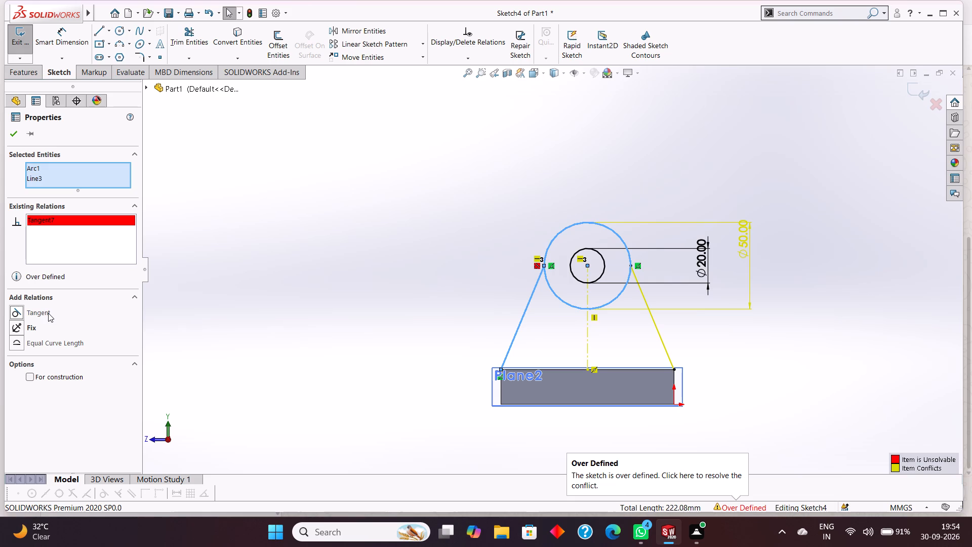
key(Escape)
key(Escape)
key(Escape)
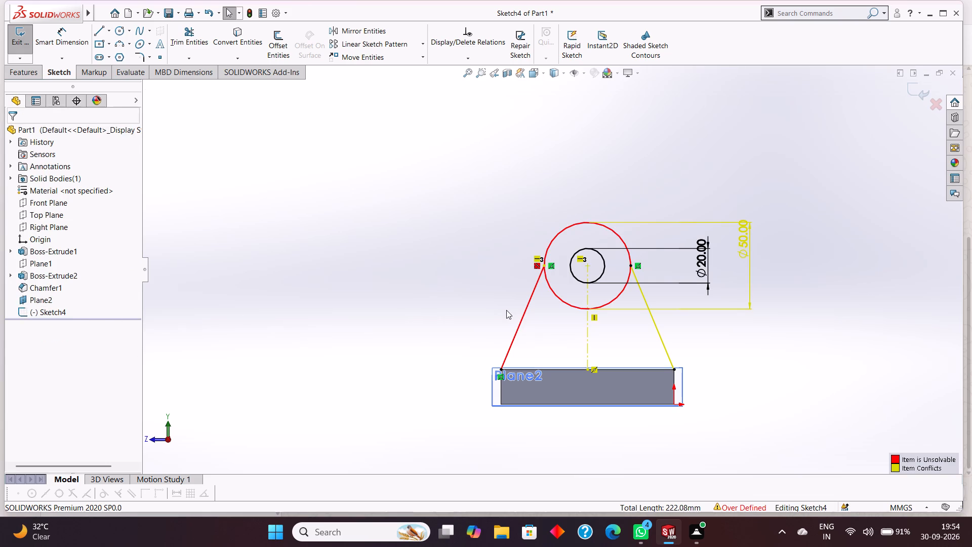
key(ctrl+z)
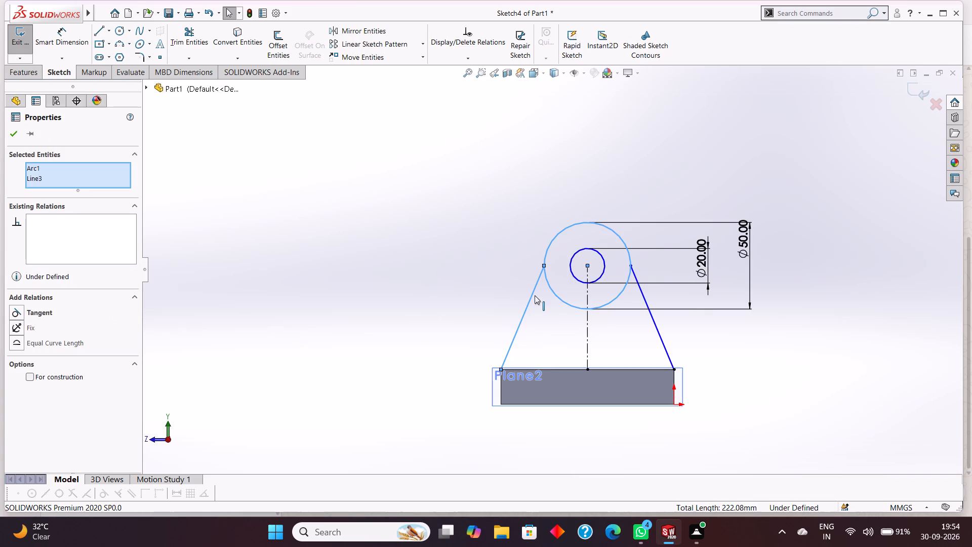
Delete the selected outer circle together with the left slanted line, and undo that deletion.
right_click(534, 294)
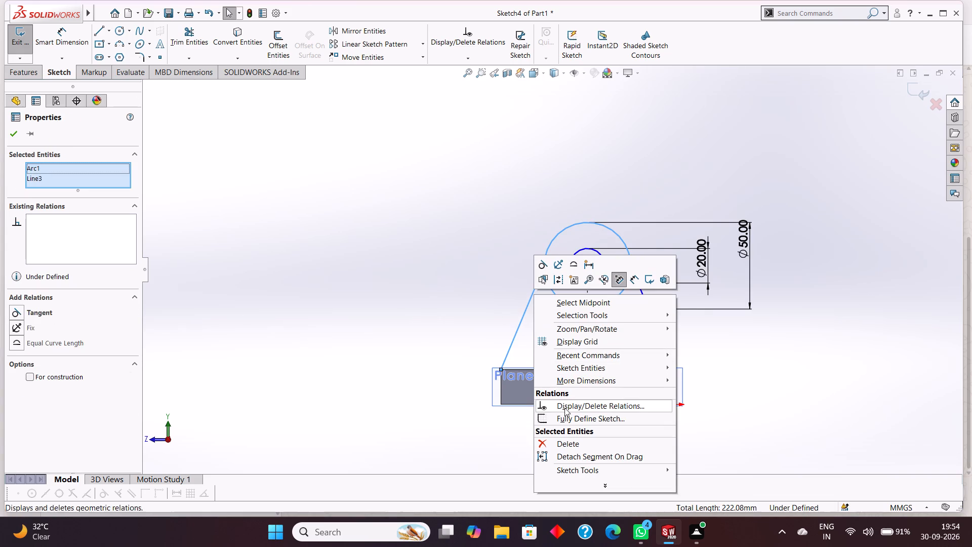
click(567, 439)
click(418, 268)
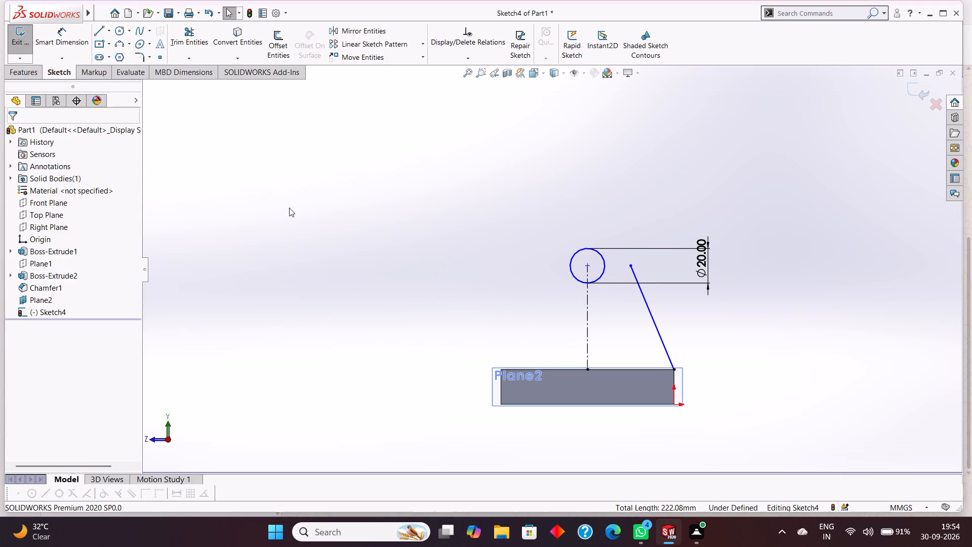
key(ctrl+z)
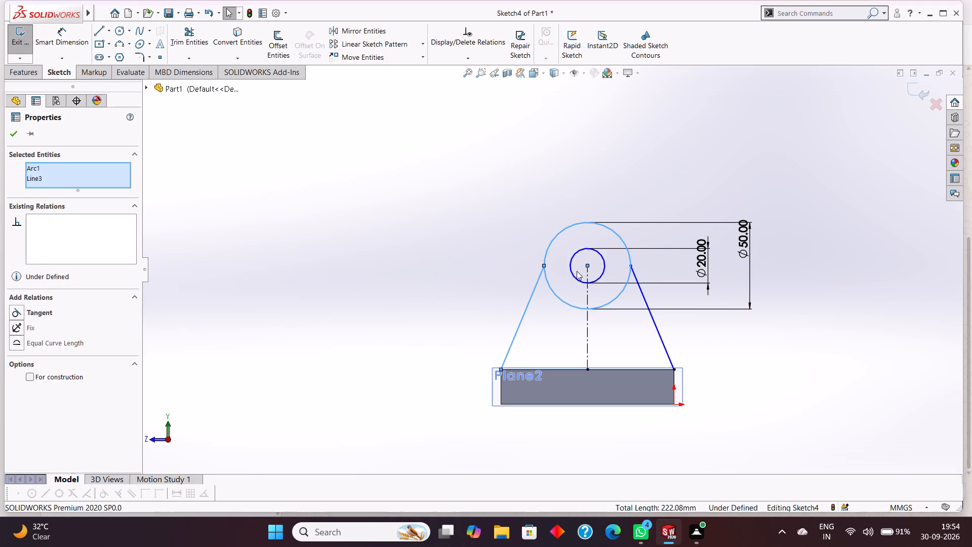
Delete only the left slanted line, keeping the outer circle.
key(Escape)
key(Escape)
right_click(539, 278)
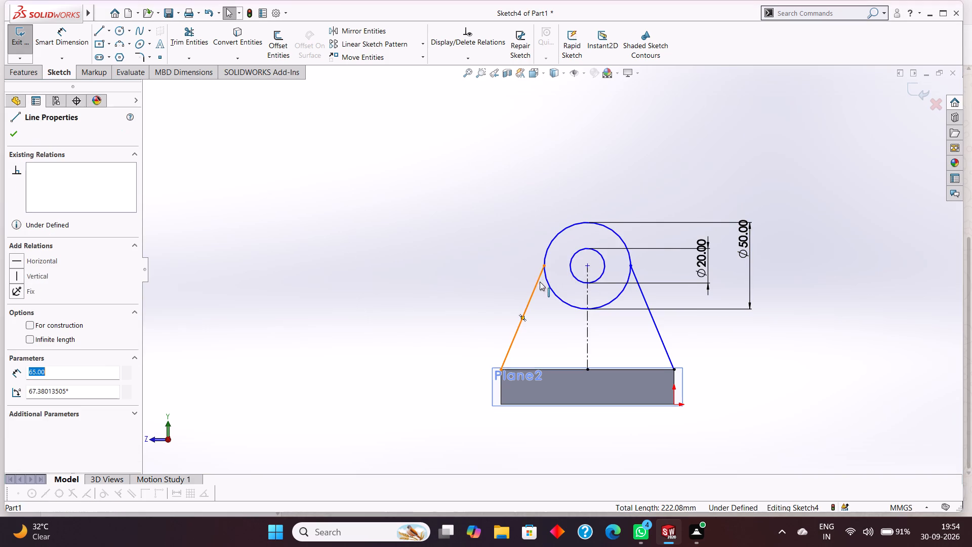
click(581, 429)
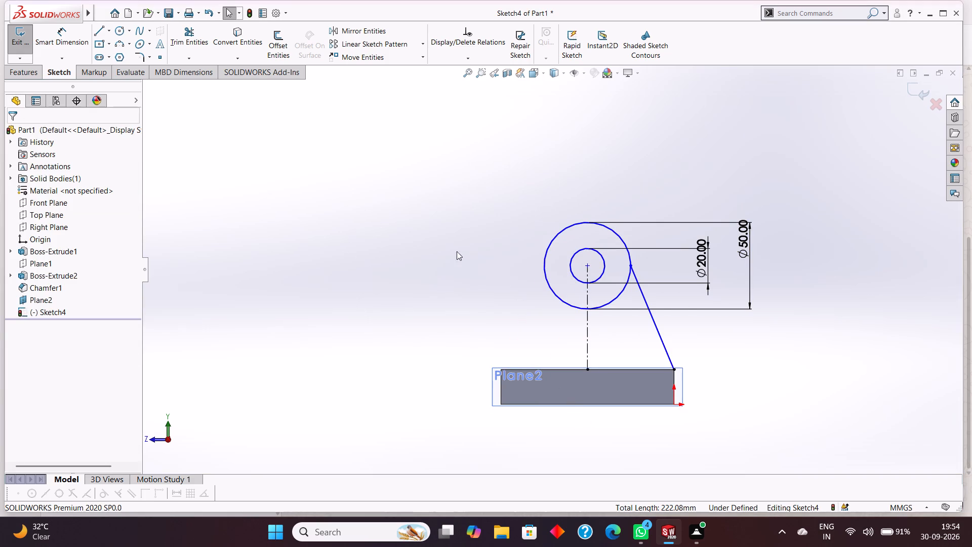
Sketch a line about 61 mm long from the block's top-left corner to the outer circle, just below its left quadrant point.
click(103, 31)
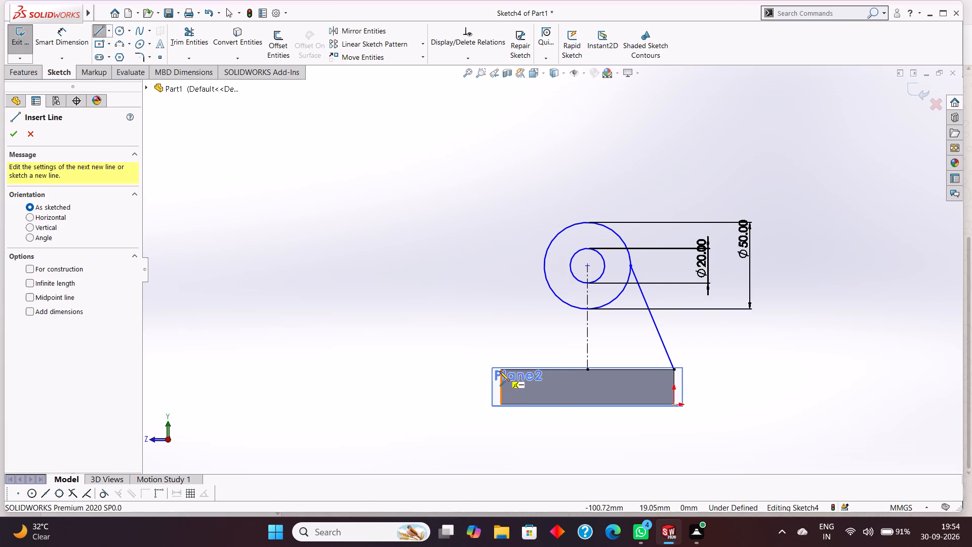
click(502, 369)
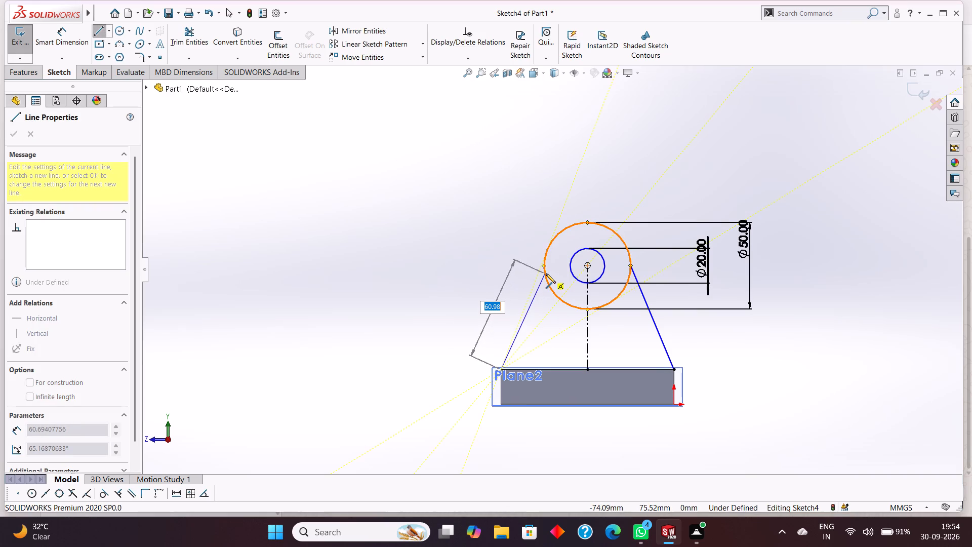
click(546, 273)
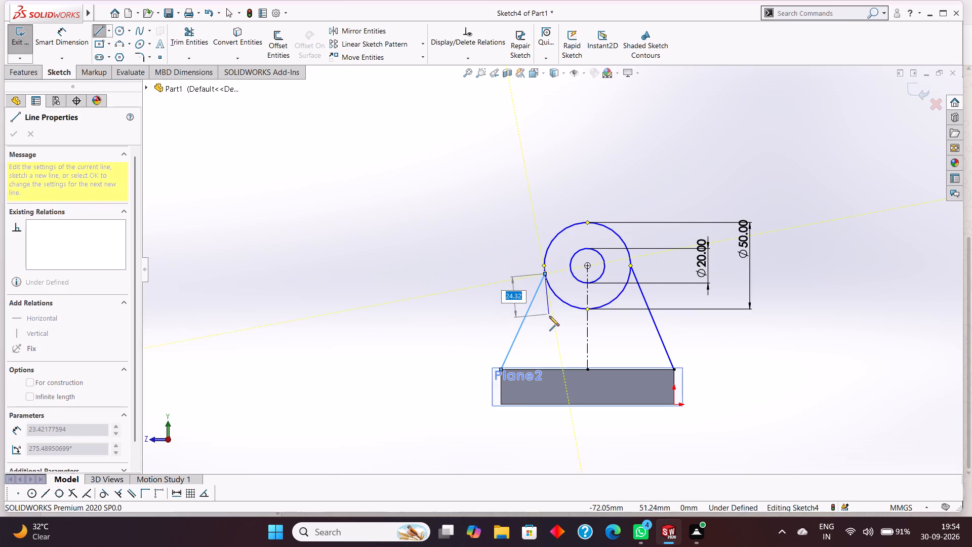
right_click(549, 316)
click(561, 320)
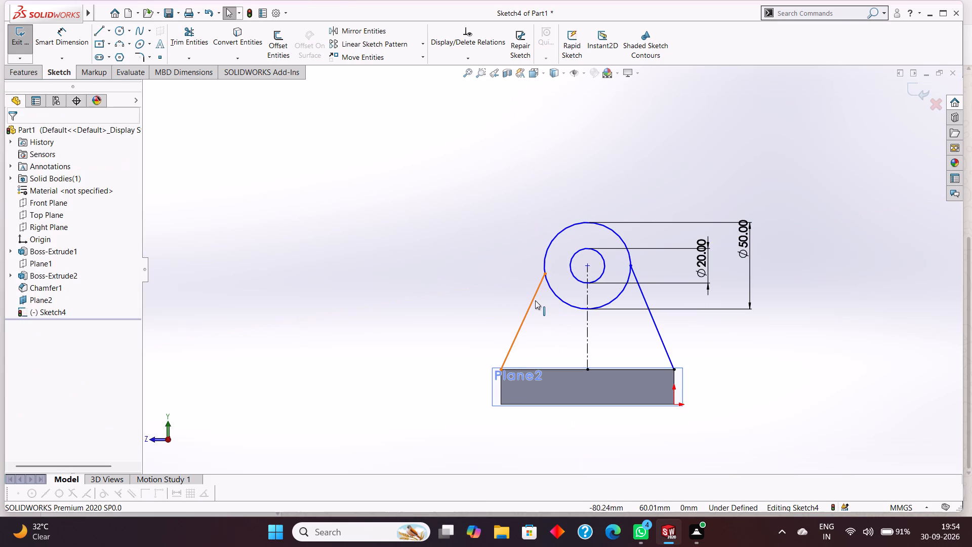
Add a tangent relation between the new left slanted line and the outer circle.
click(535, 300)
ctrl+click(556, 297)
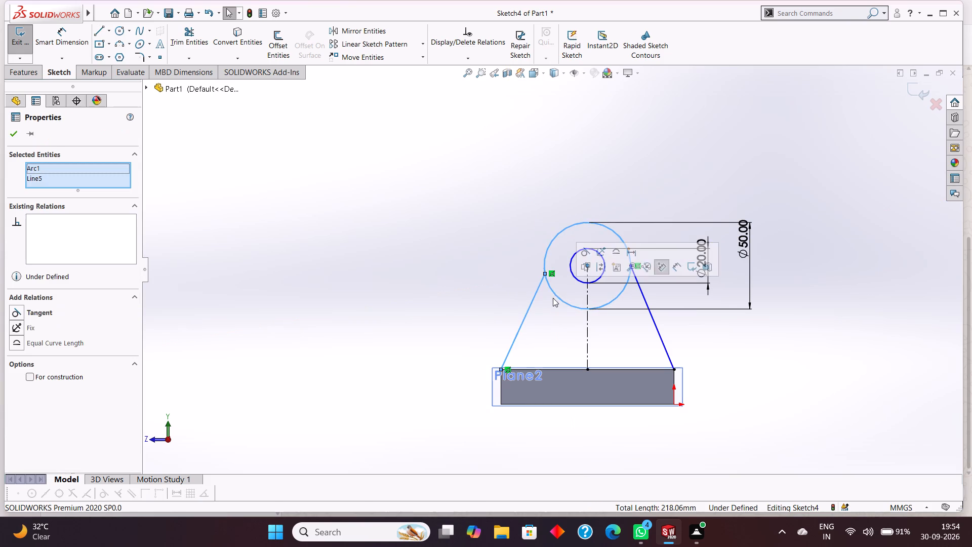
click(44, 313)
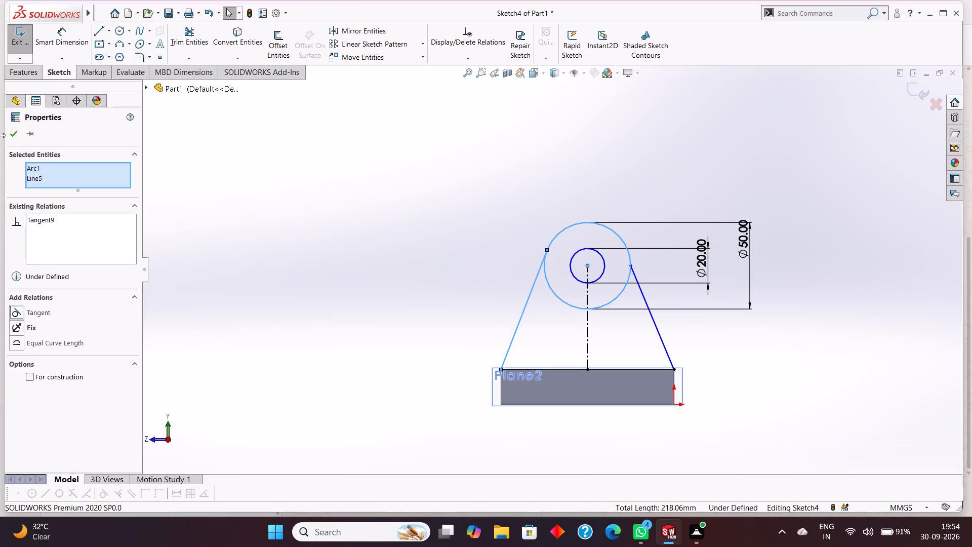
click(15, 136)
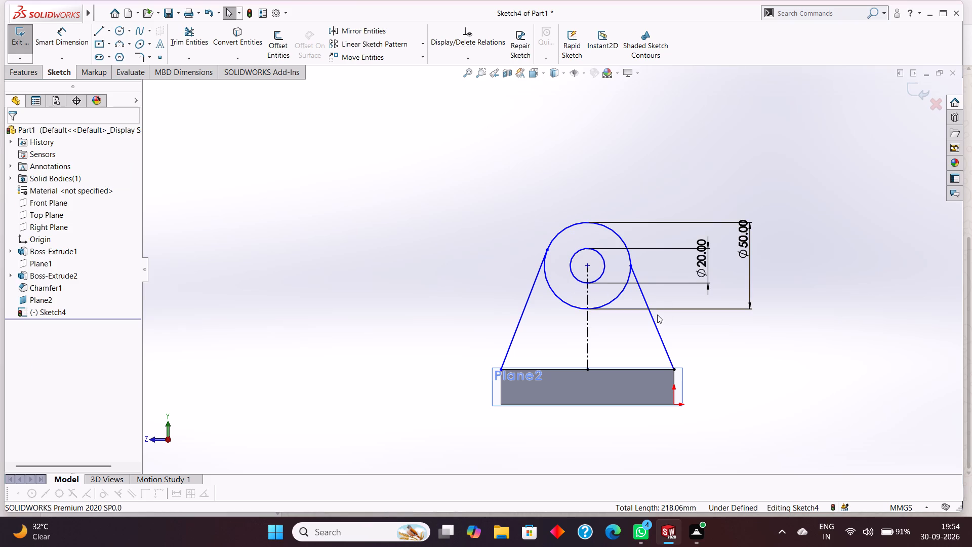
Delete the right slanted line that ends at the outer circle's quadrant point.
right_click(656, 321)
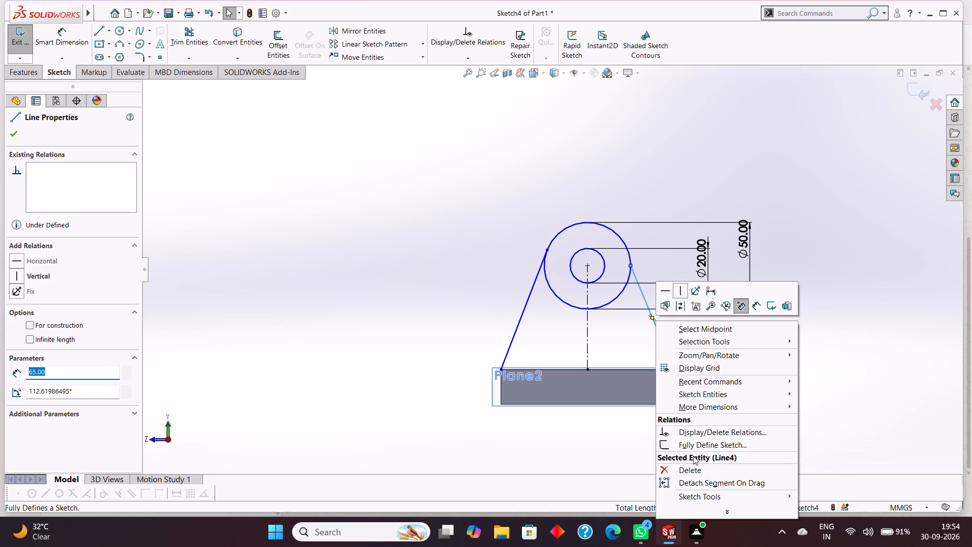
click(698, 472)
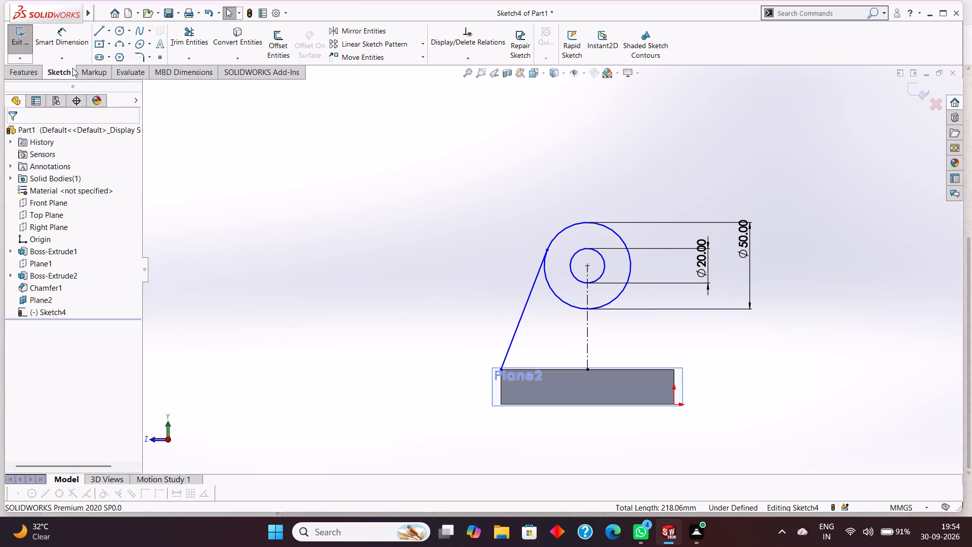
Sketch a line about 74 mm long from the block's top-right corner to the outer circle, tangent to its right side.
click(95, 31)
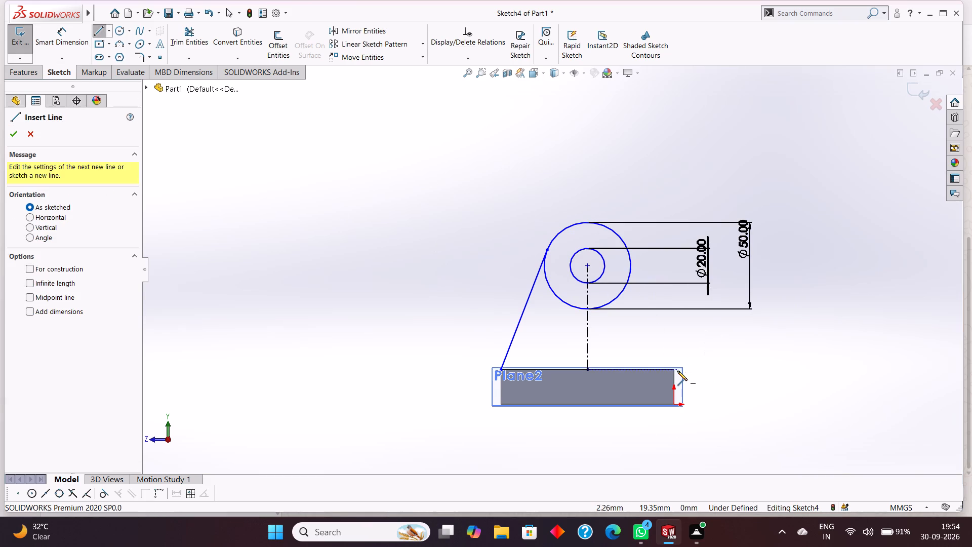
click(673, 369)
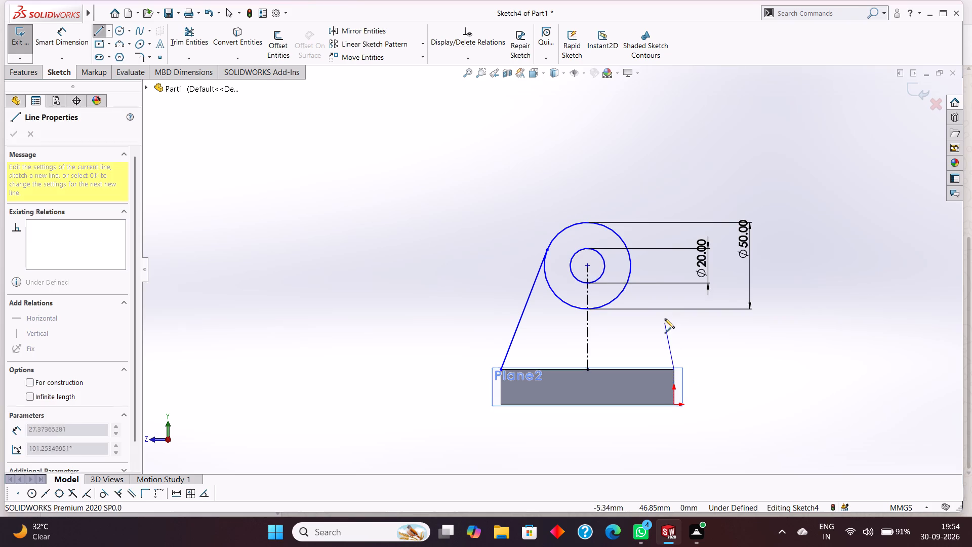
click(628, 250)
right_click(643, 236)
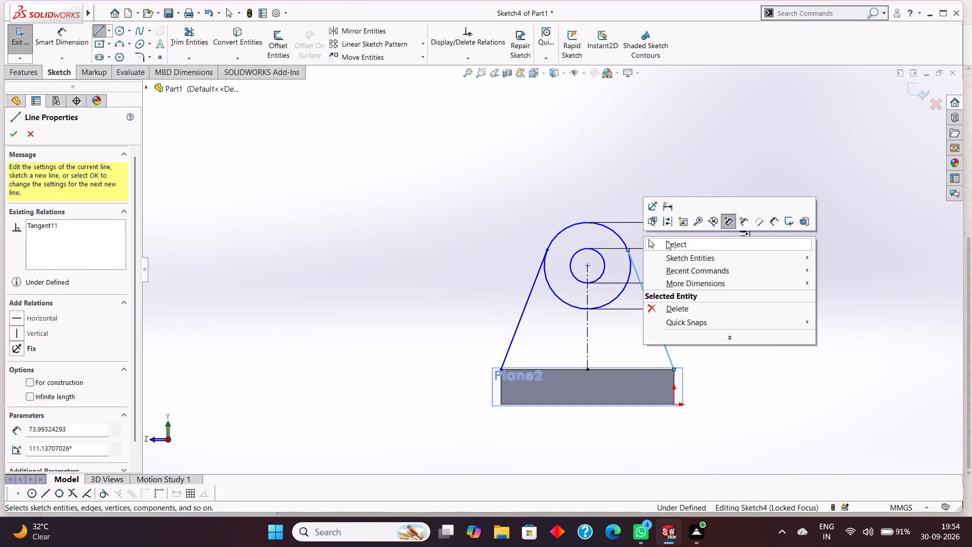
click(666, 241)
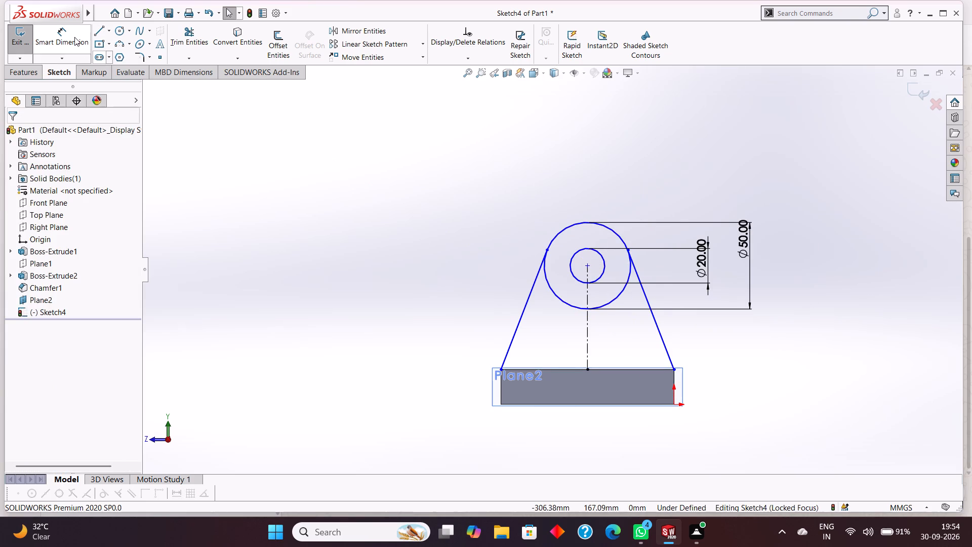
Trim away the outer circle's lower arc between the two slanted lines, leaving only the rounded top.
click(74, 37)
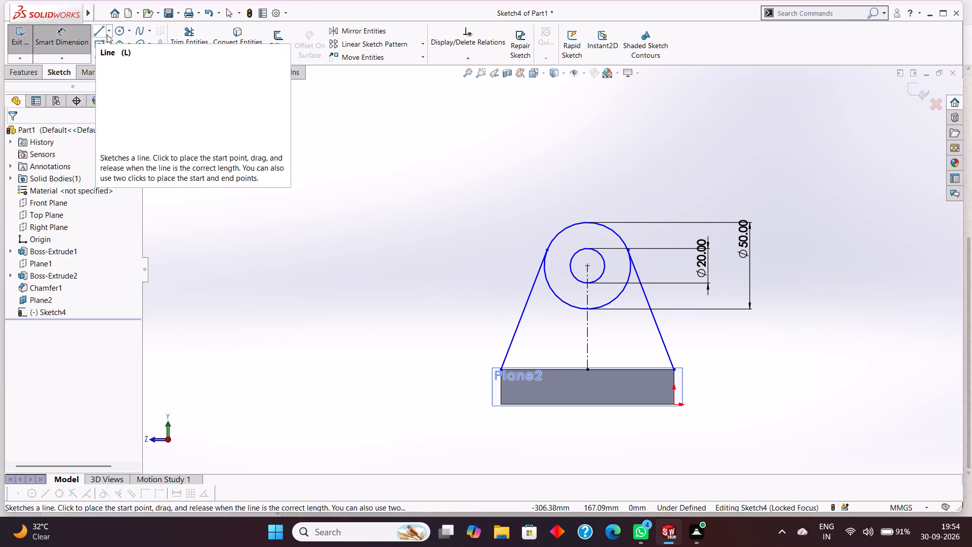
click(71, 33)
click(186, 36)
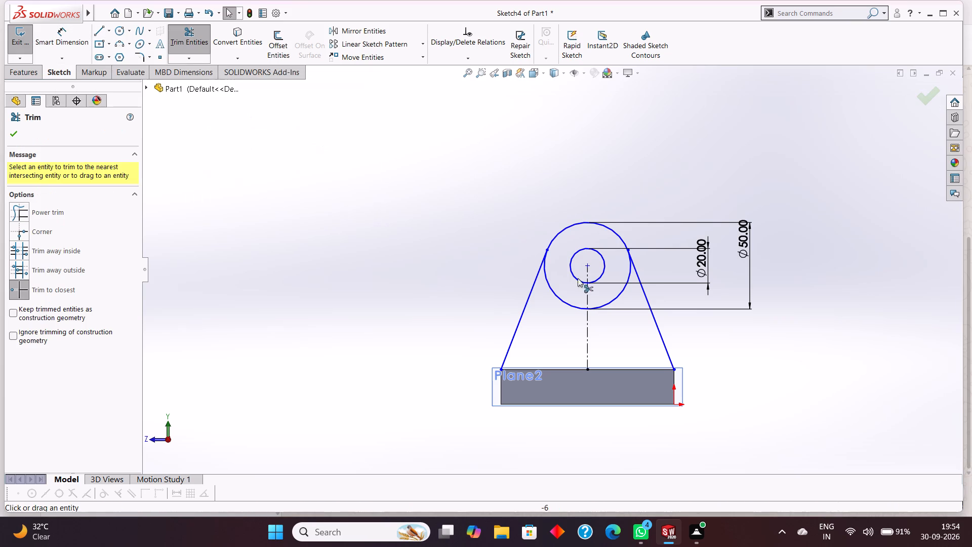
click(609, 302)
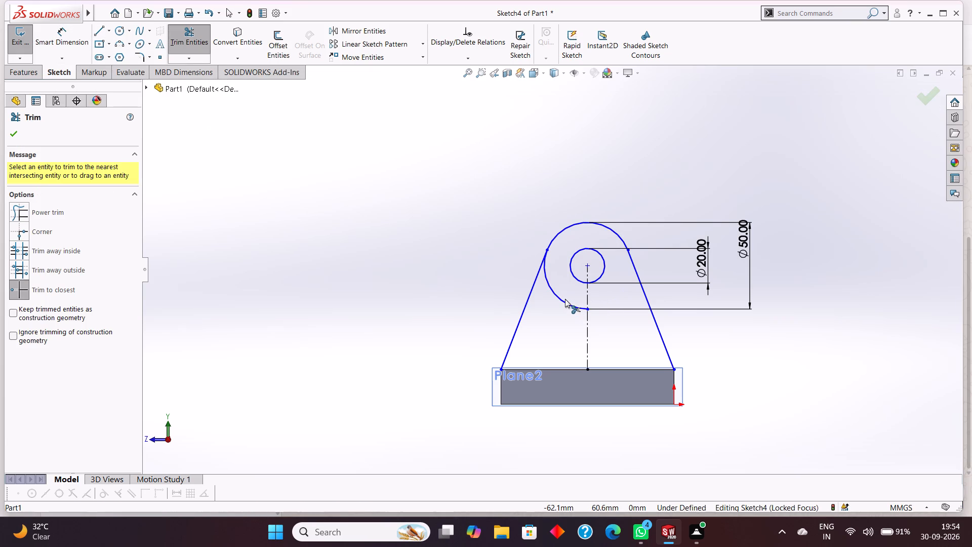
click(565, 299)
click(561, 300)
click(9, 136)
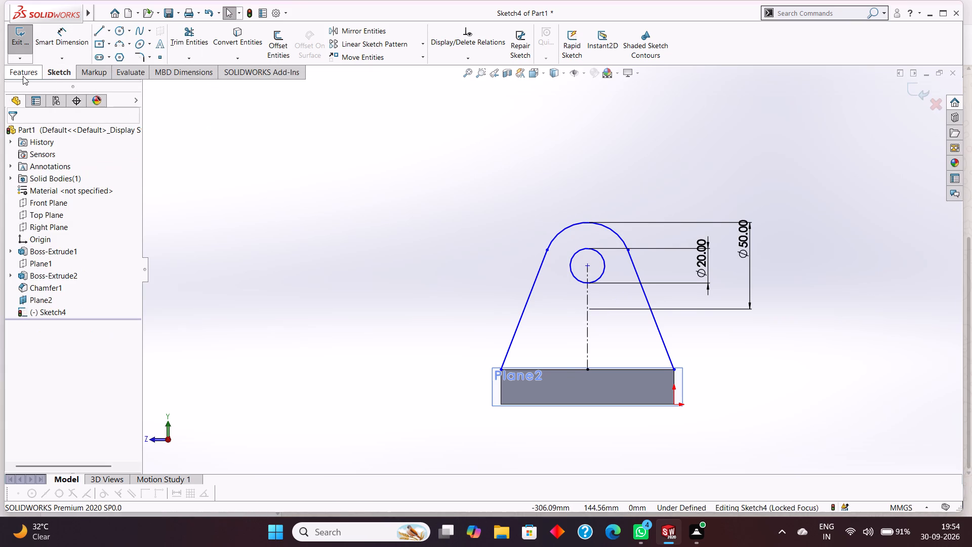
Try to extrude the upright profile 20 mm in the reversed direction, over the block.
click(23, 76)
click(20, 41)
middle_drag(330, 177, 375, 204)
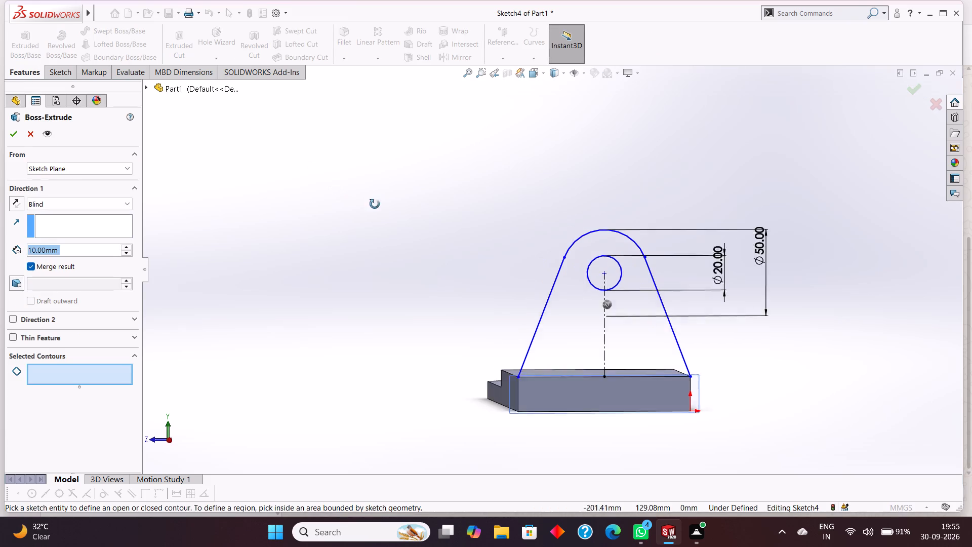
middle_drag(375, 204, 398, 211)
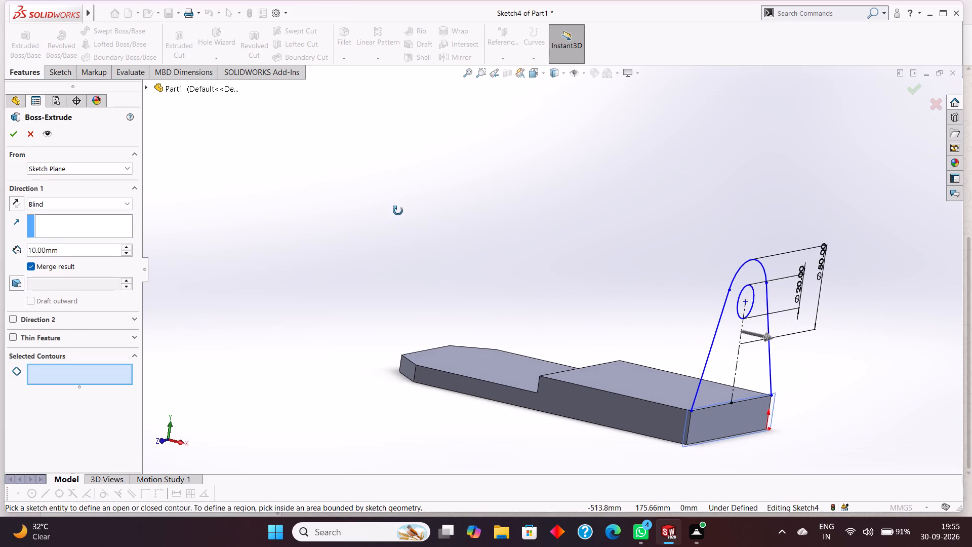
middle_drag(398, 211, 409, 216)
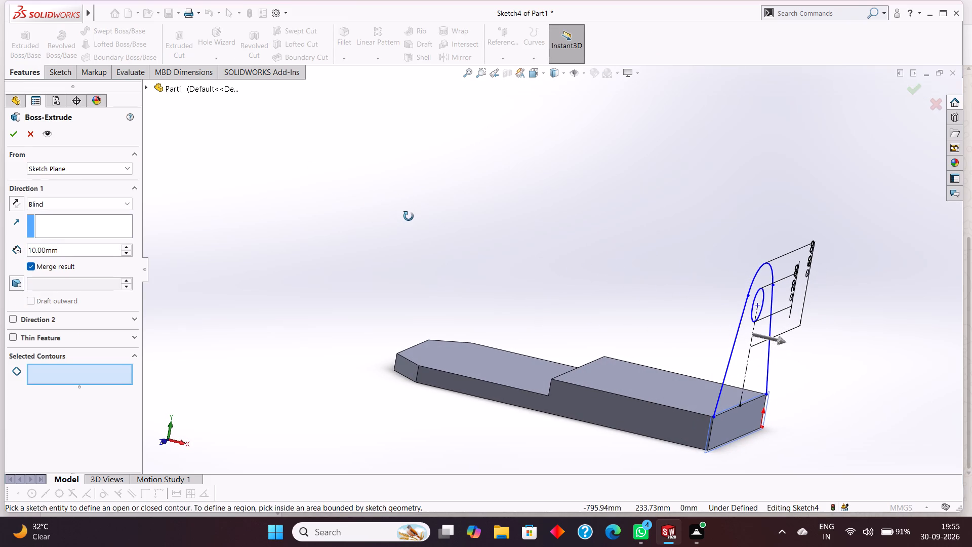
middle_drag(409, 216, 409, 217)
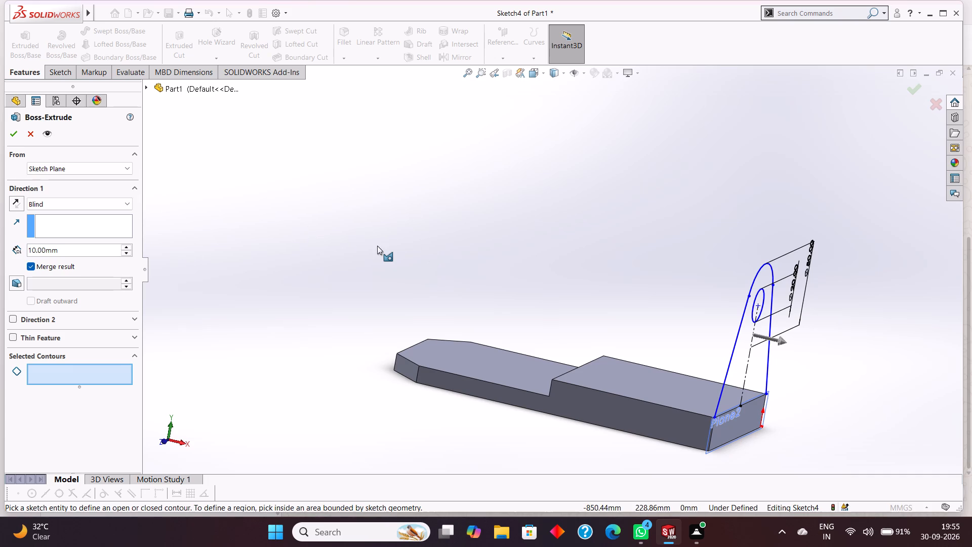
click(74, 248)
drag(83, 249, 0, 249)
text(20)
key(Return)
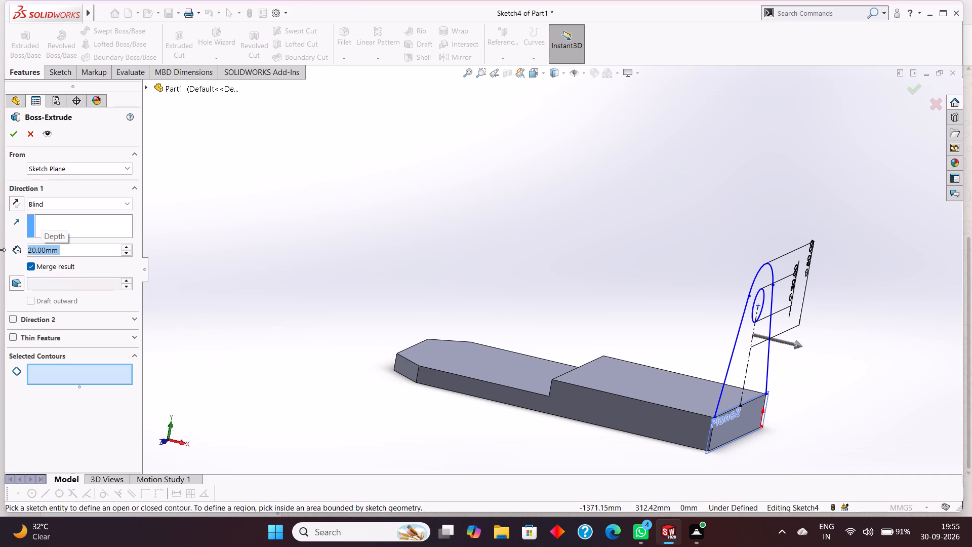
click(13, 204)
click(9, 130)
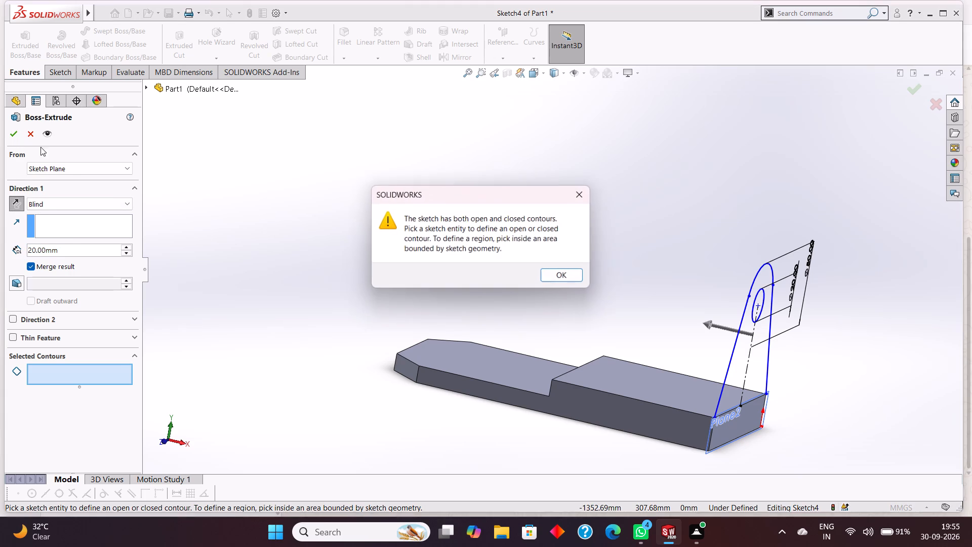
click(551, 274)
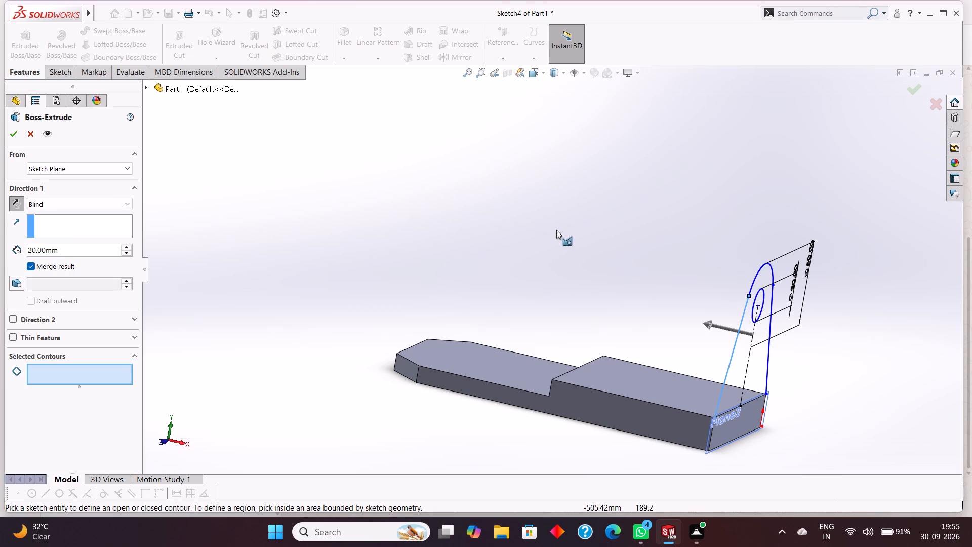
Examine the upright profile's tangent points and base for gaps in the contour, and abandon the extrusion.
middle_drag(557, 228, 471, 191)
scroll(621, 273, down, 4)
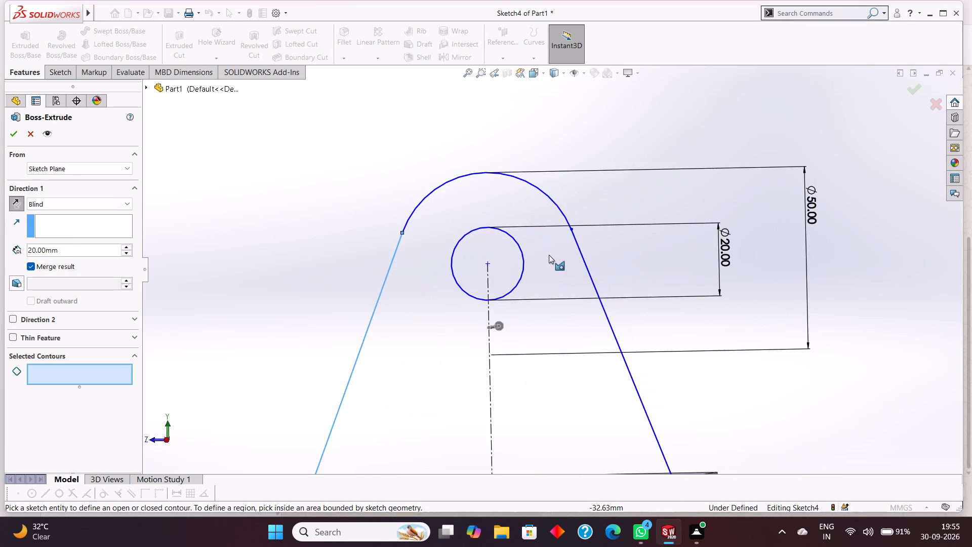
scroll(548, 253, down, 4)
scroll(599, 215, down, 5)
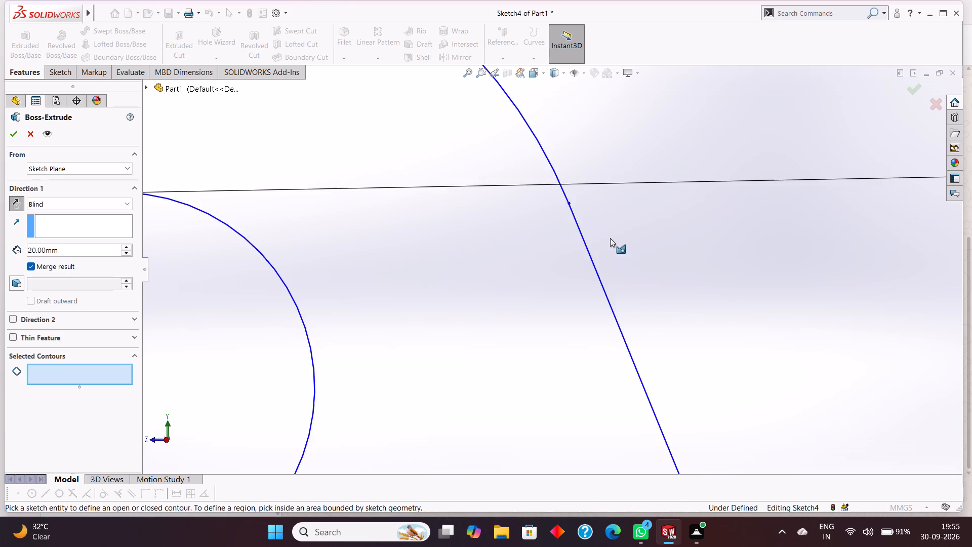
scroll(600, 317, up, 9)
scroll(549, 351, up, 2)
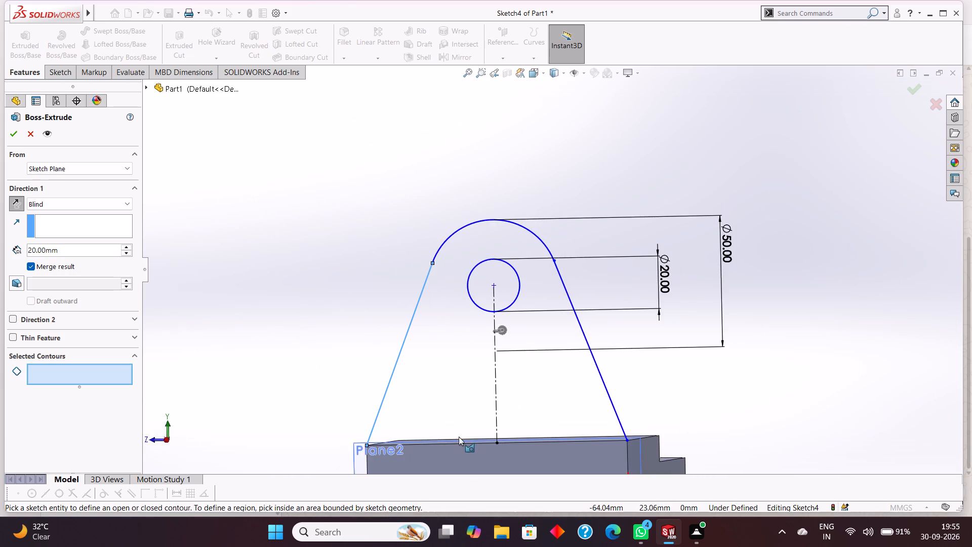
scroll(455, 438, down, 3)
scroll(498, 431, up, 2)
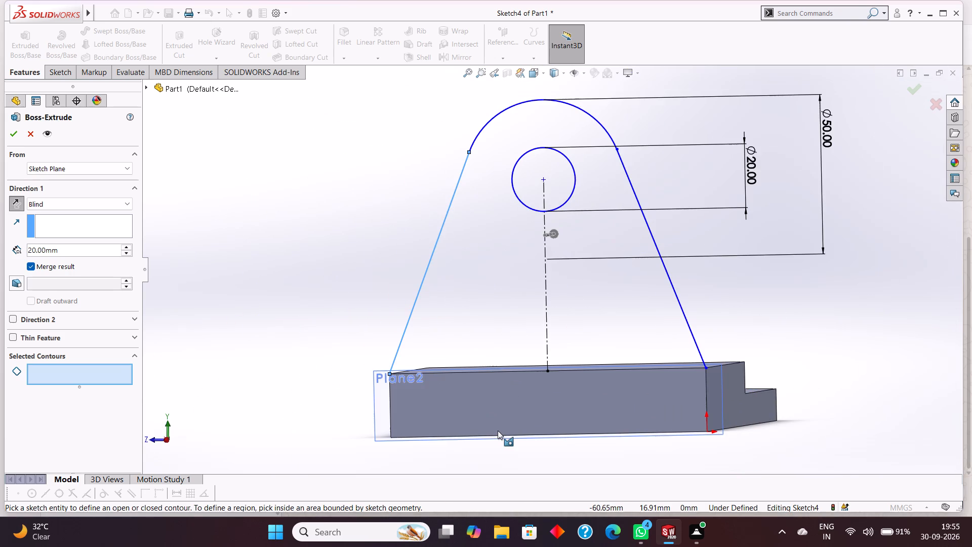
key(Escape)
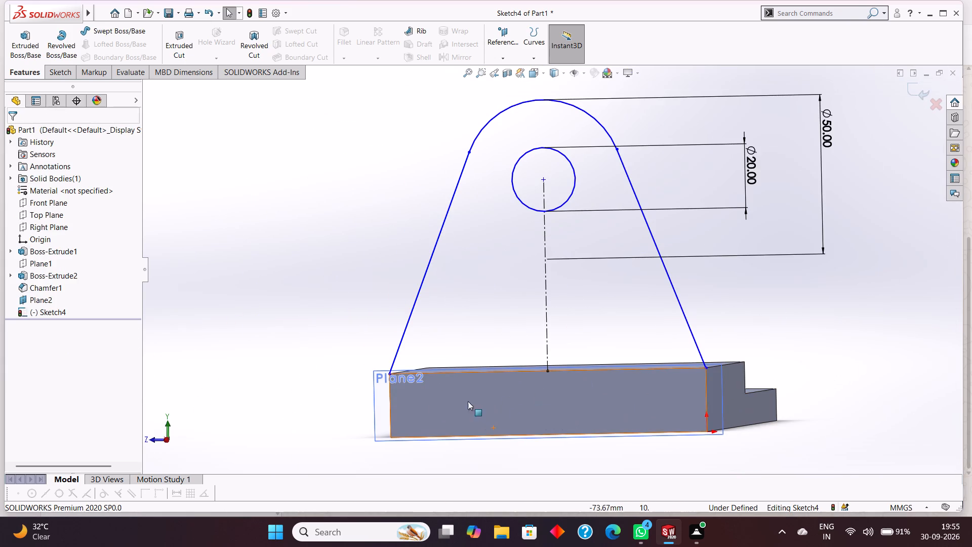
Sketch a 100 mm horizontal line along the block's top edge, joining the lower ends of the two slanted lines.
click(374, 388)
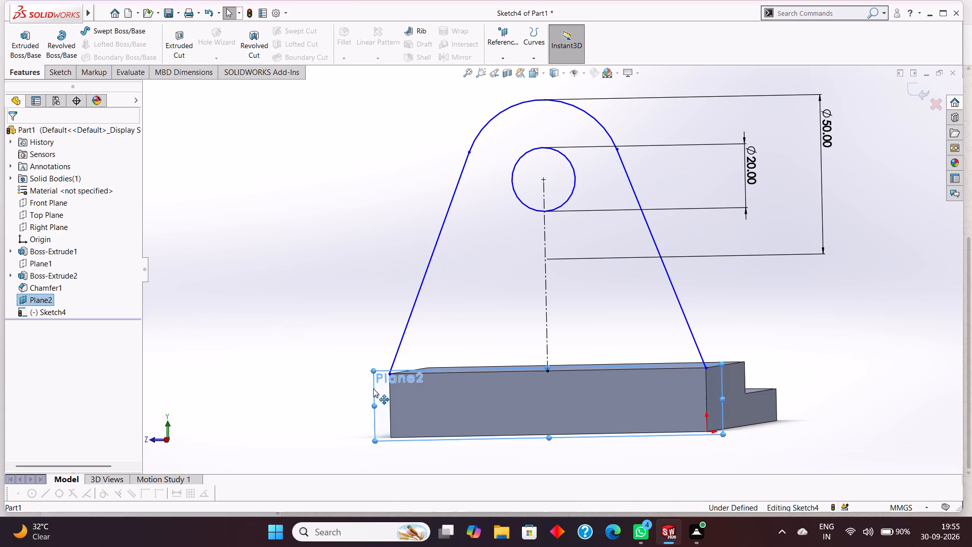
key(ctrl+8)
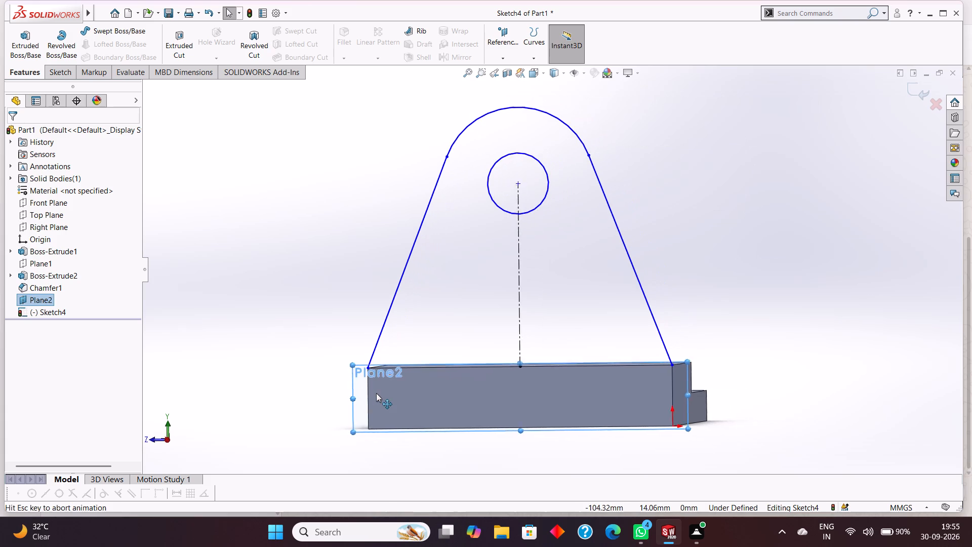
key(Escape)
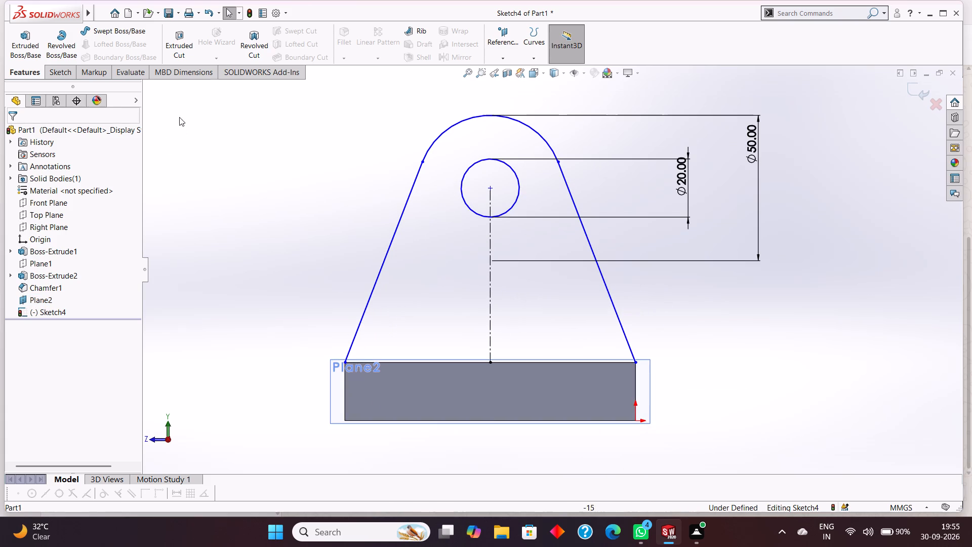
right_click(647, 374)
key(Escape)
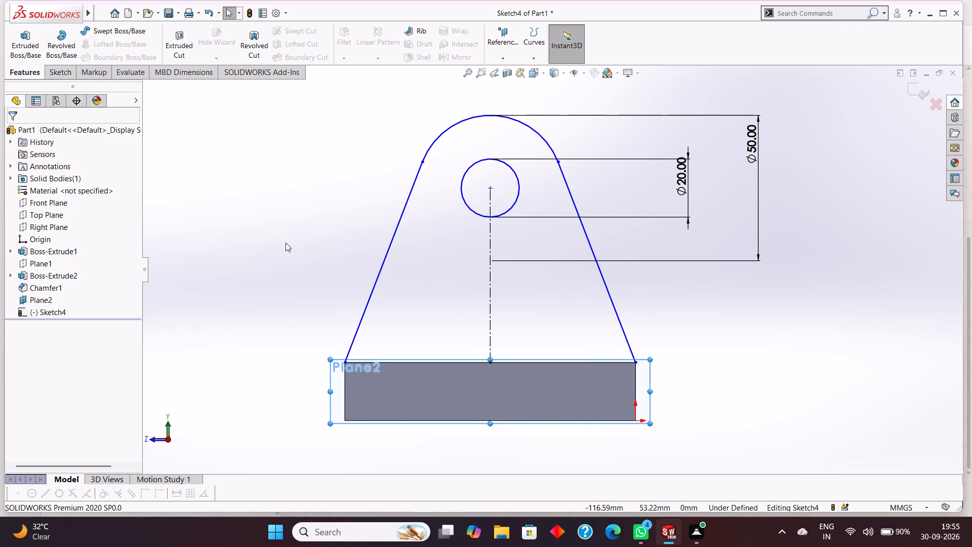
click(69, 74)
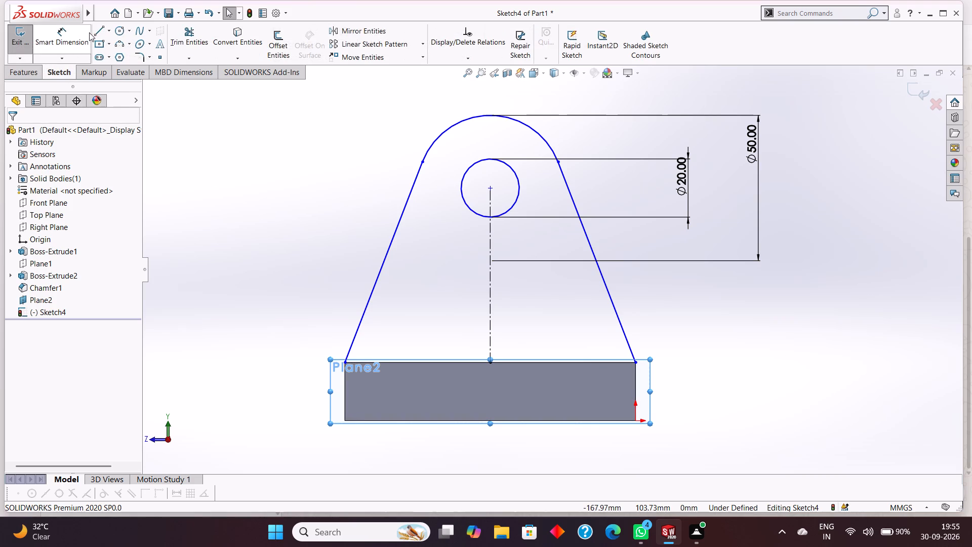
click(93, 30)
scroll(522, 353, up, 2)
scroll(411, 335, down, 3)
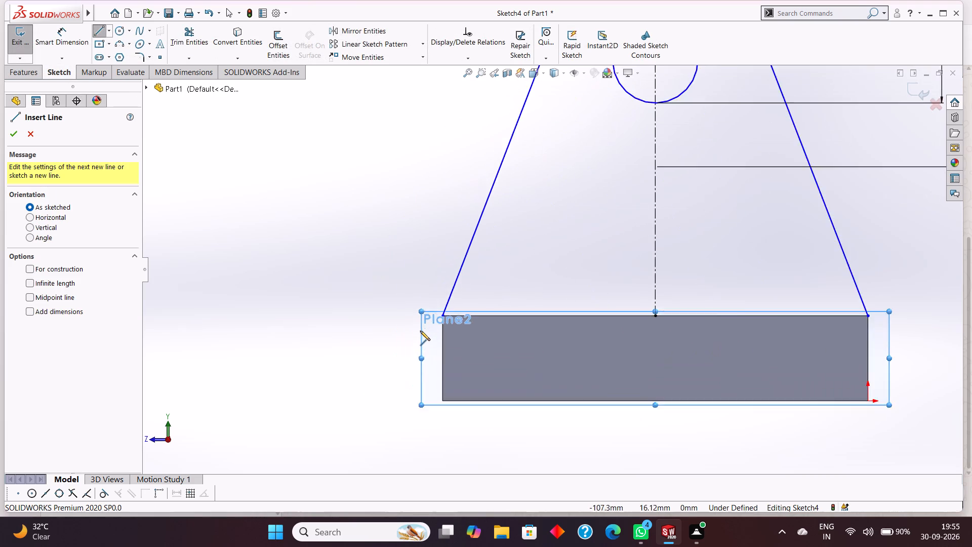
scroll(420, 331, down, 8)
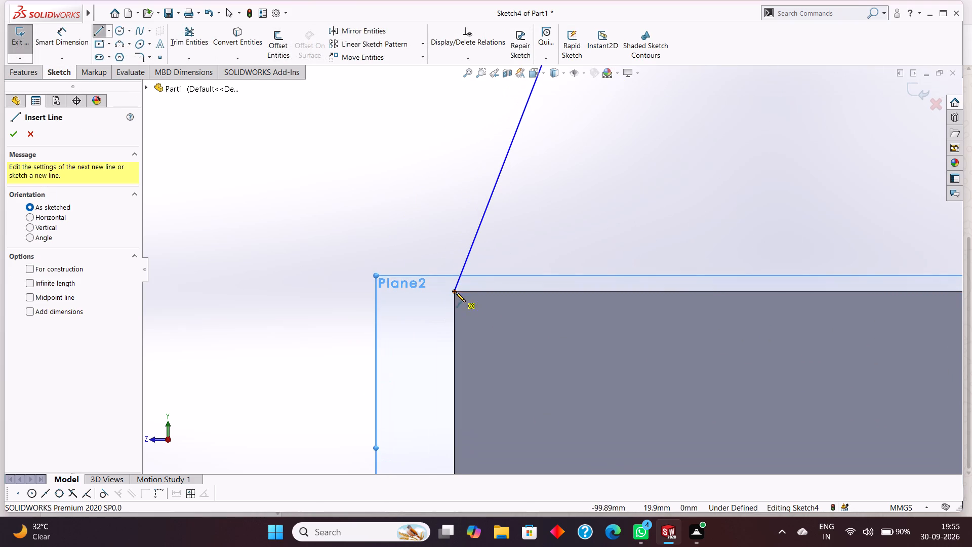
click(454, 291)
scroll(504, 312, up, 11)
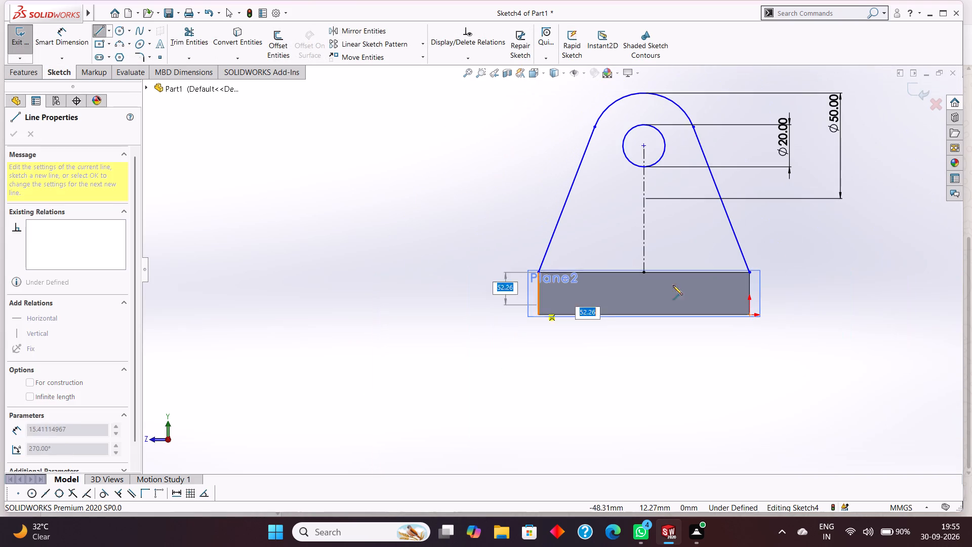
click(748, 272)
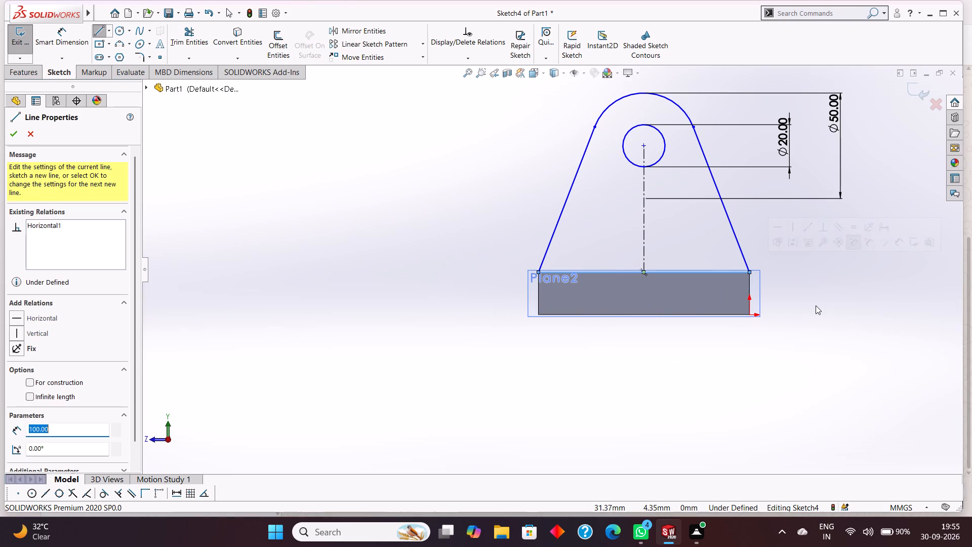
right_click(816, 305)
click(826, 310)
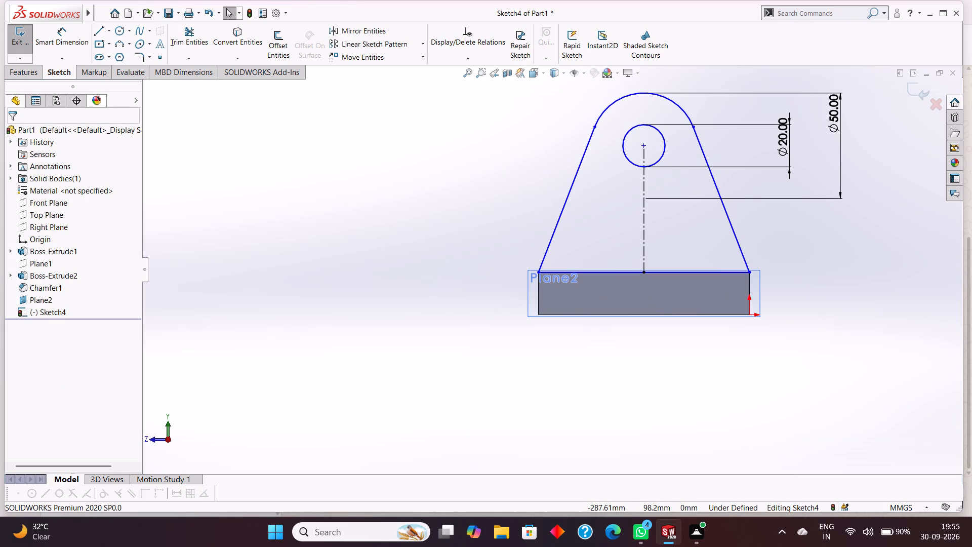
Extrude the closed upright profile 20 mm in the reversed direction, over the block, merged with the body.
click(34, 75)
click(31, 54)
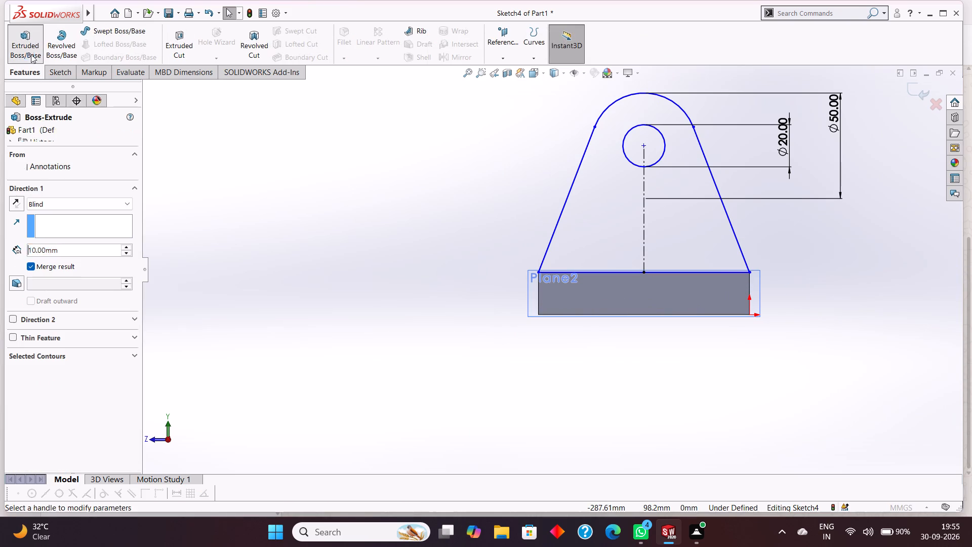
middle_drag(251, 124, 340, 224)
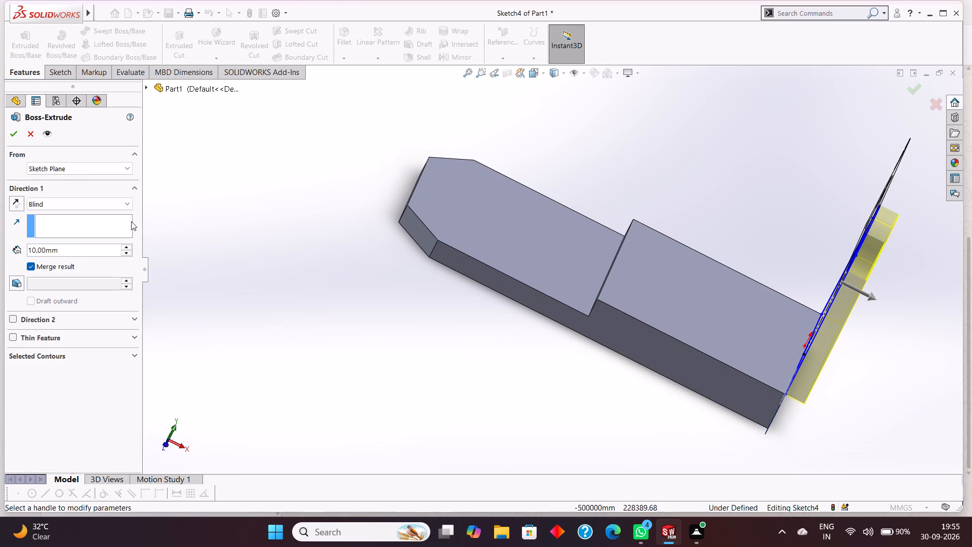
click(13, 203)
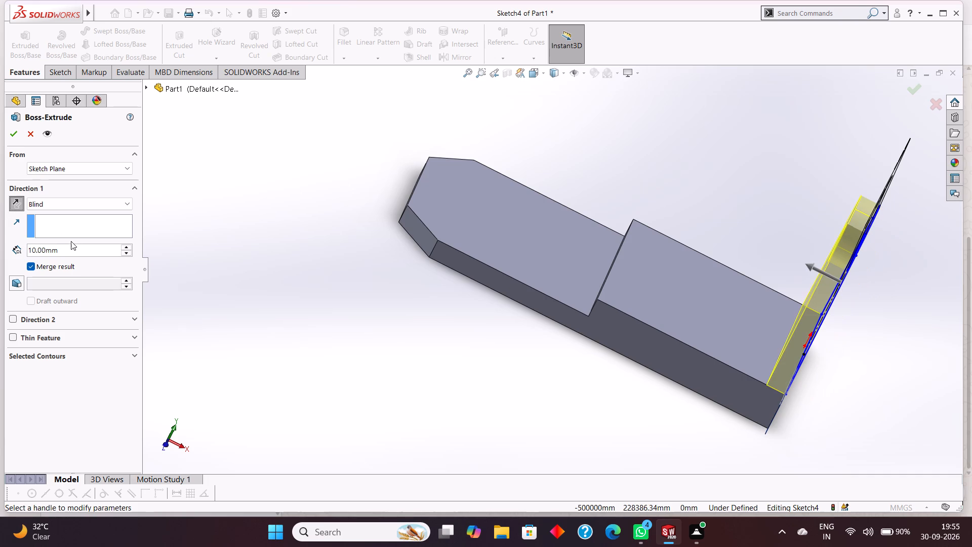
click(74, 250)
drag(74, 250, 18, 250)
click(59, 250)
drag(78, 252, 18, 245)
text(20)
key(Return)
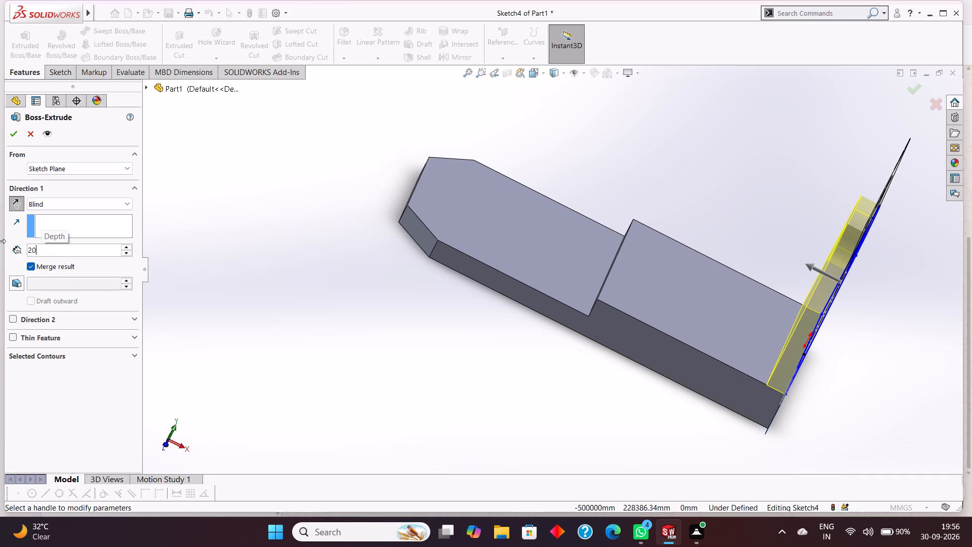
click(14, 138)
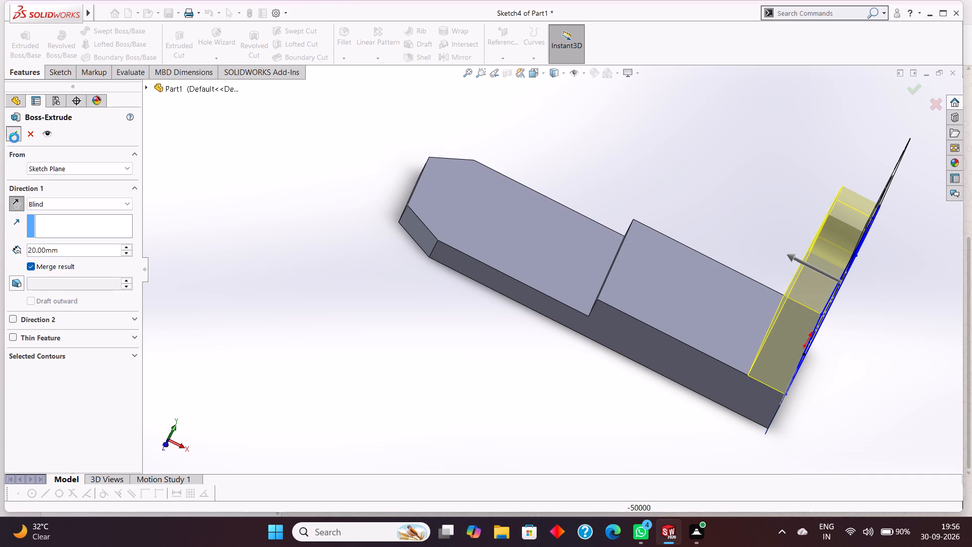
click(363, 255)
Hide the reference plane Plane2 on the upright's outer face.
middle_drag(397, 296, 358, 248)
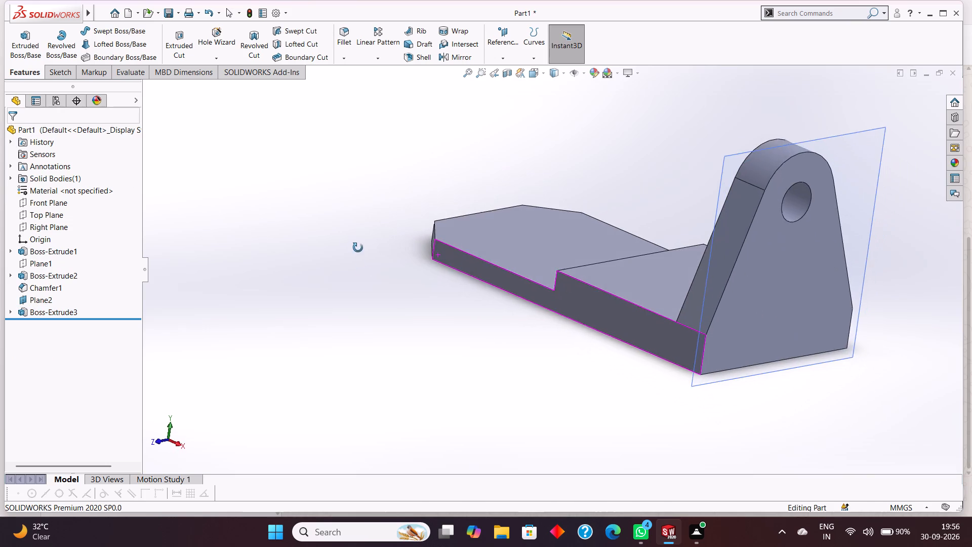
middle_drag(358, 248, 321, 239)
right_click(686, 124)
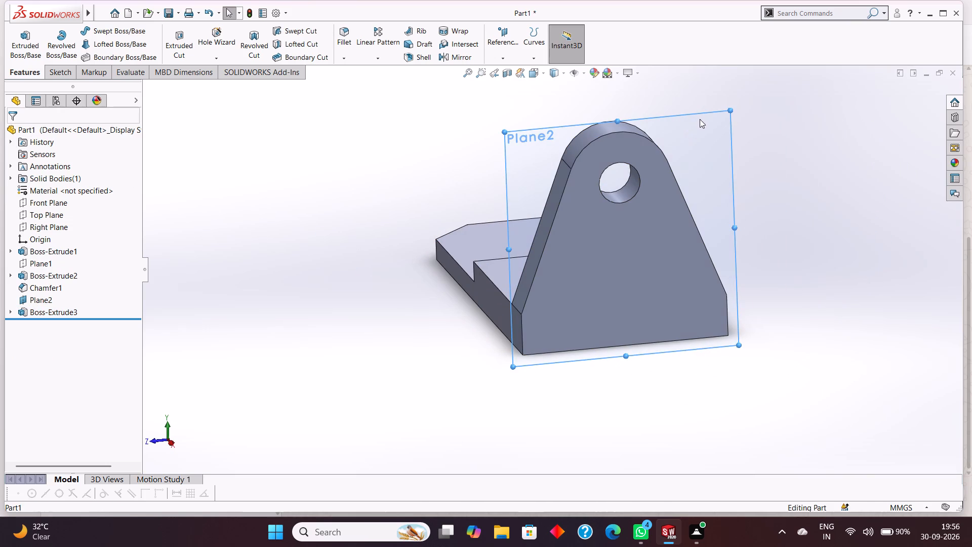
click(721, 110)
Start a sketch on the raised block's top face, in front of the upright, viewed square-on.
scroll(732, 139, up, 2)
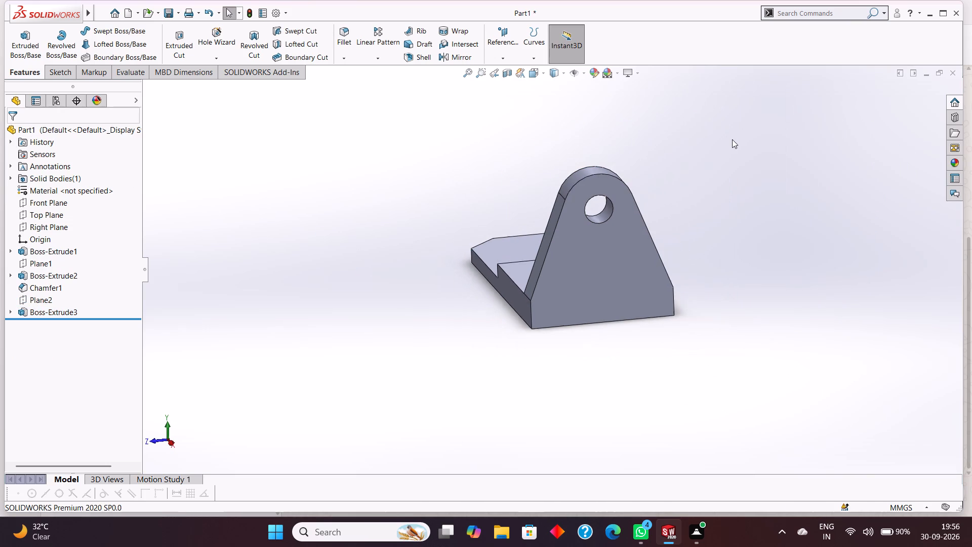
middle_drag(706, 152, 805, 206)
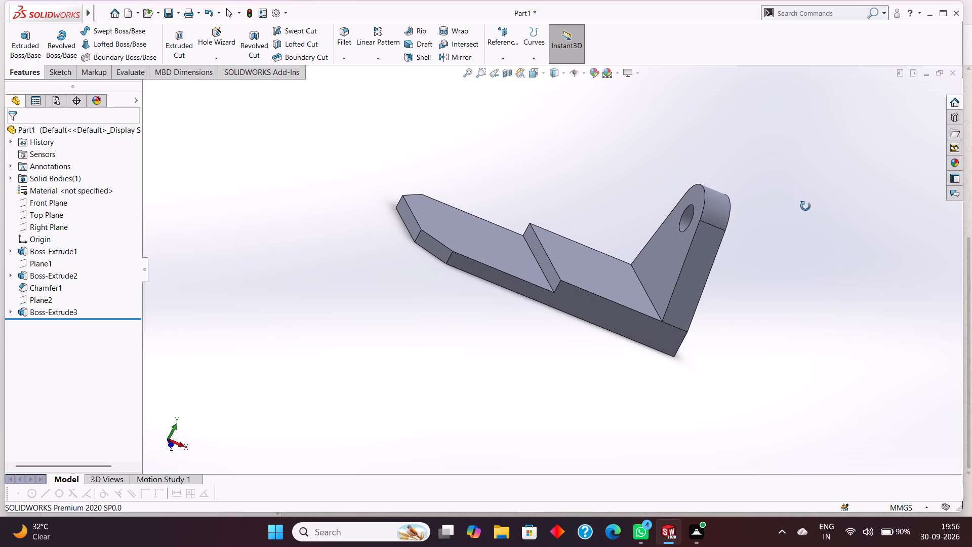
middle_drag(805, 206, 806, 211)
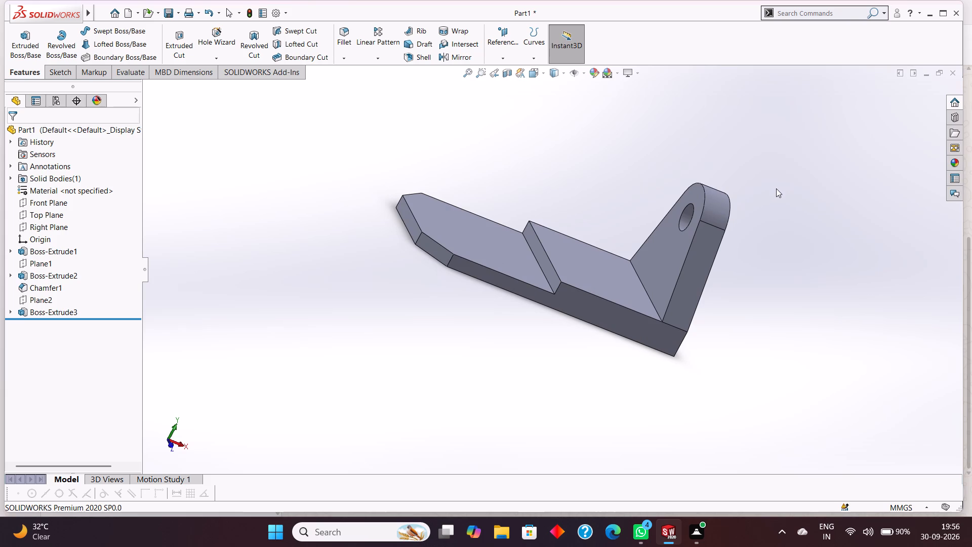
scroll(615, 161, up, 3)
middle_drag(586, 146, 591, 166)
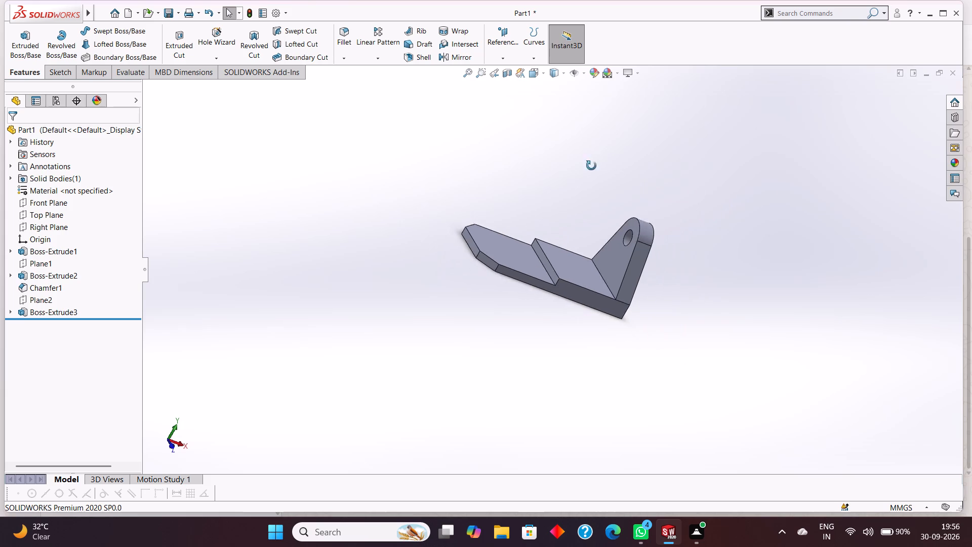
middle_drag(591, 166, 591, 198)
click(575, 253)
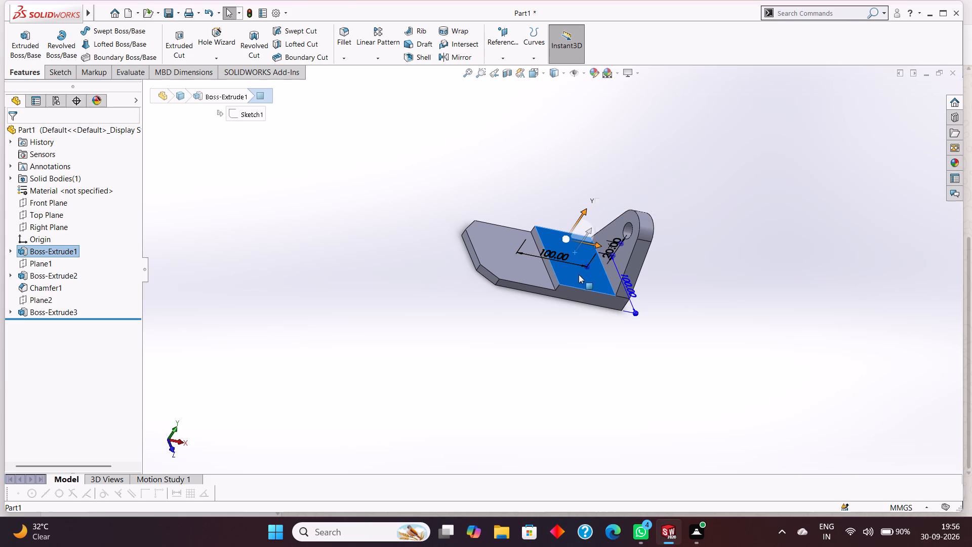
key(ctrl+8)
right_click(592, 230)
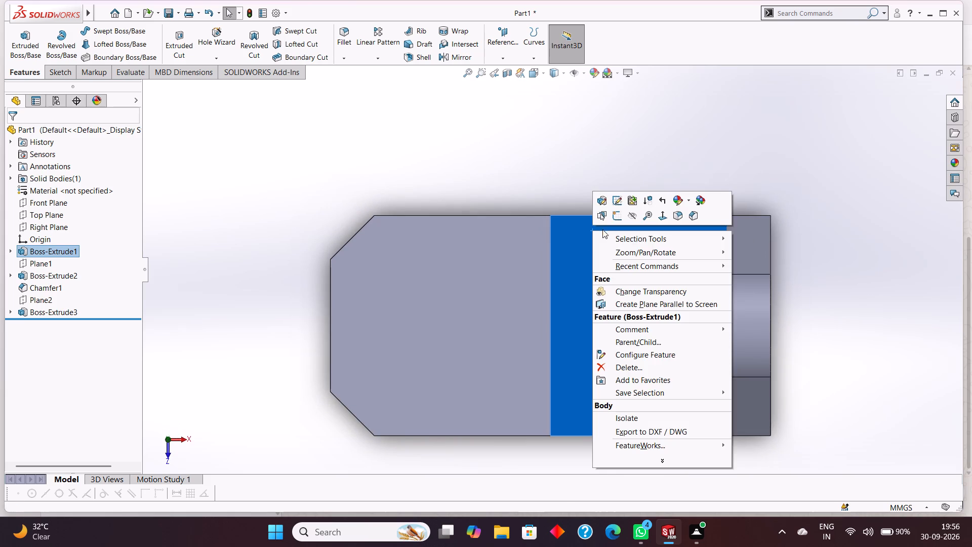
click(613, 219)
key(Escape)
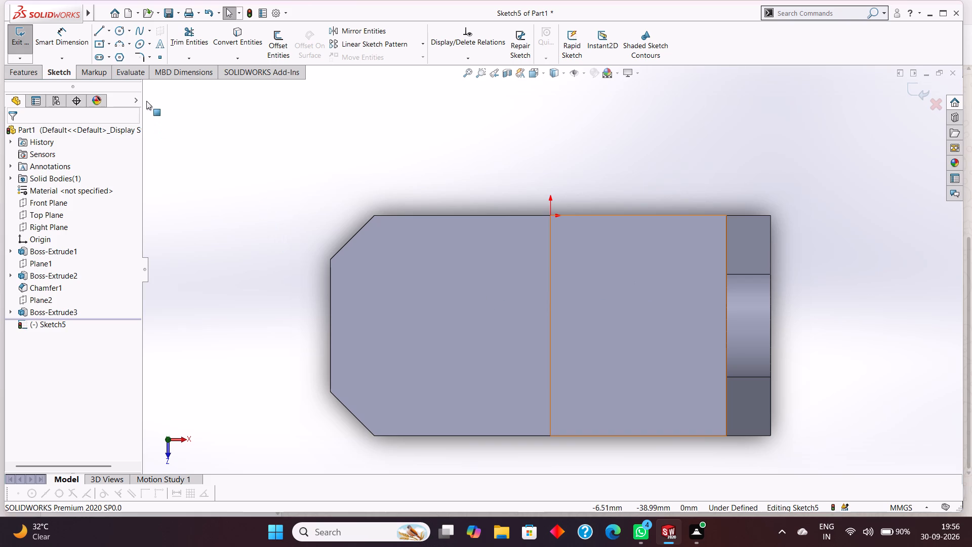
Sketch a straight slot about 50 mm between centres and 12 mm wide, parallel to the block's long side edge and near it.
click(111, 33)
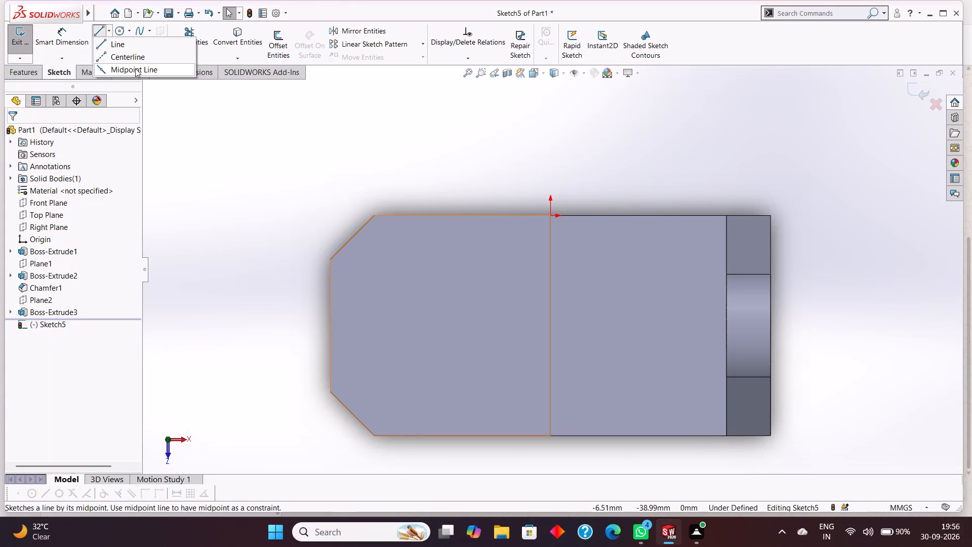
click(172, 91)
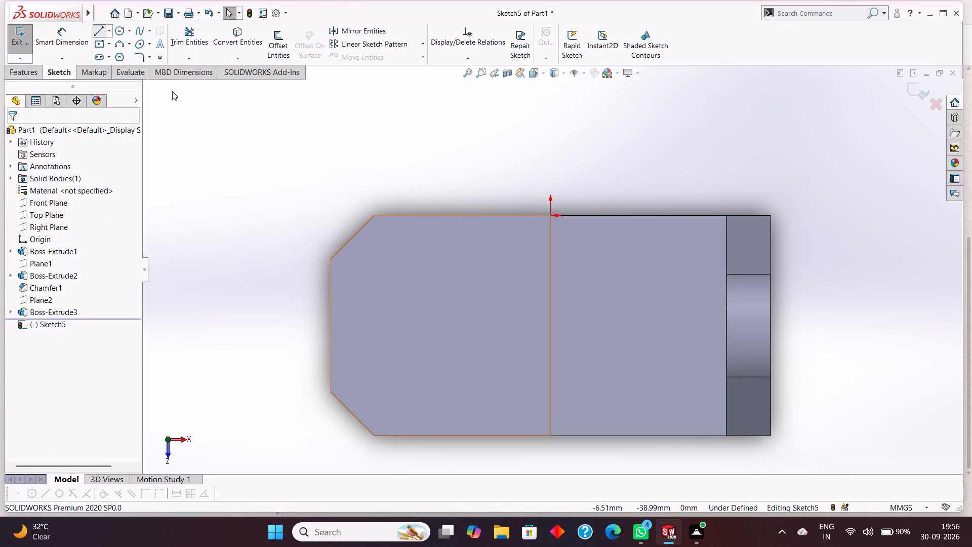
click(109, 60)
click(123, 72)
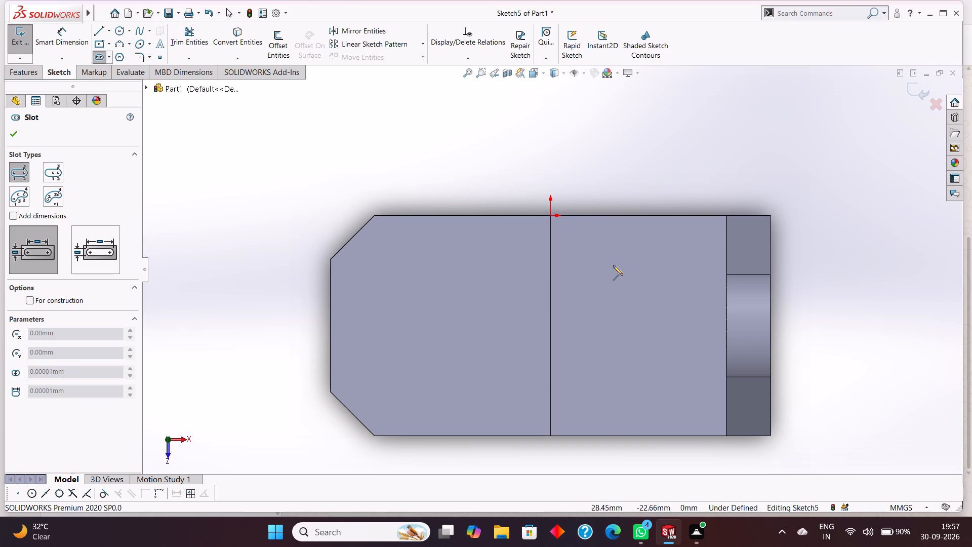
click(588, 251)
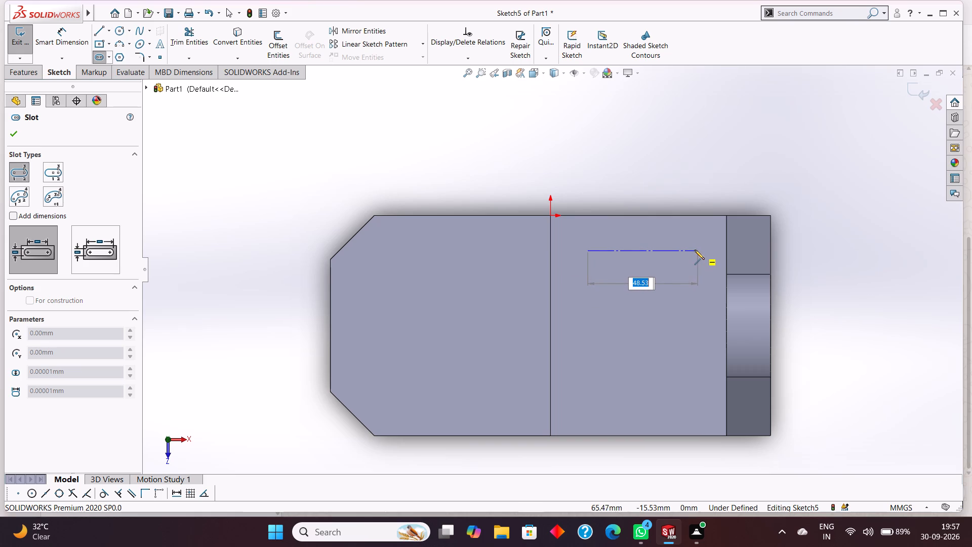
click(699, 250)
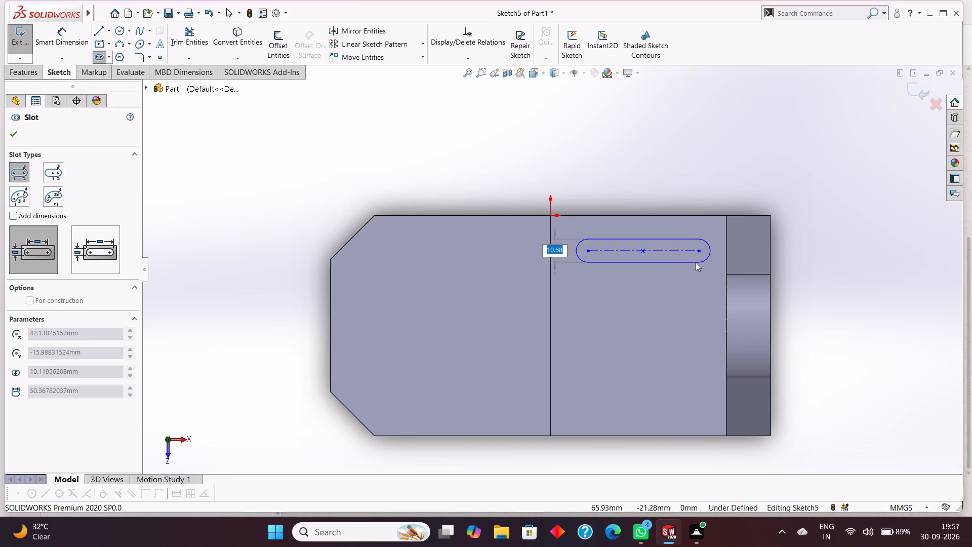
click(696, 264)
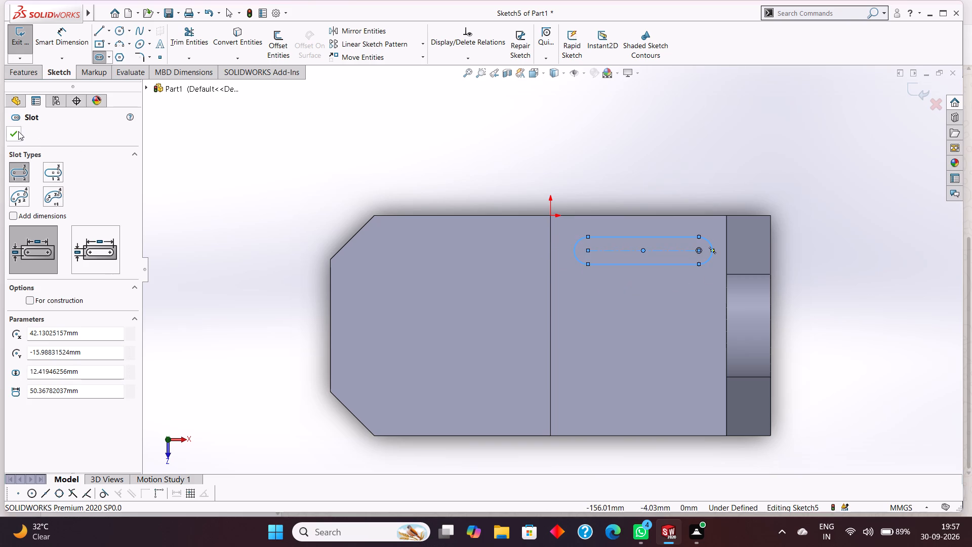
click(18, 131)
Dimension the slot to 50 mm between its arc centres and its end radius to 6 mm.
click(74, 35)
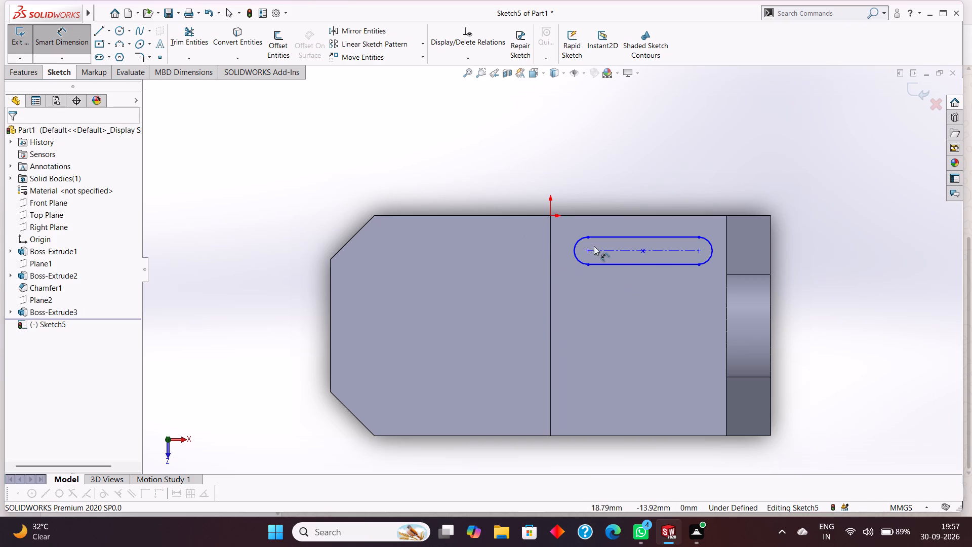
click(622, 249)
click(626, 189)
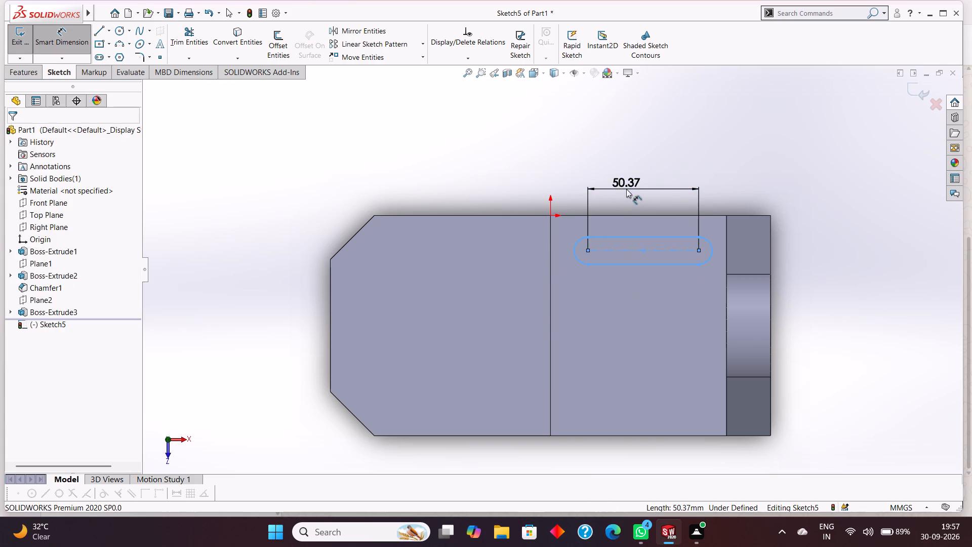
text(50)
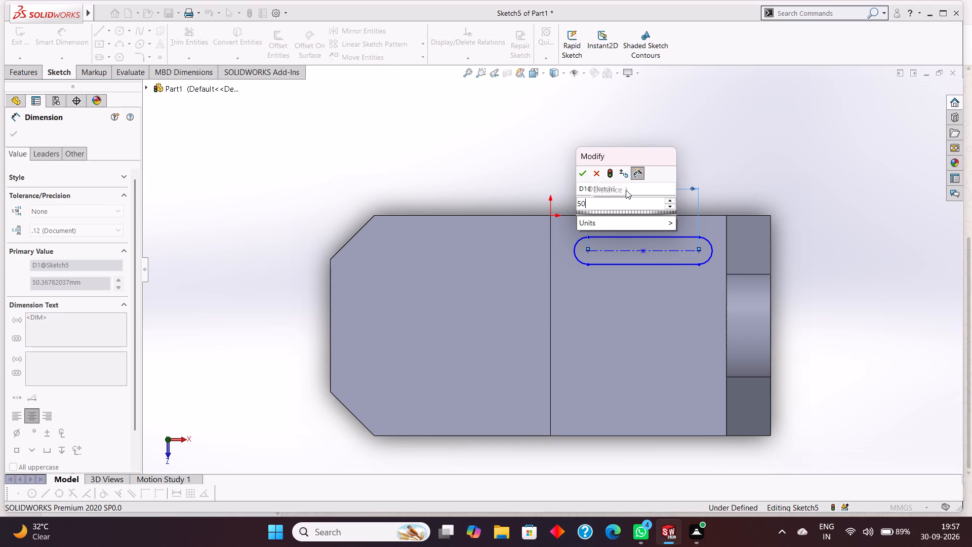
key(Return)
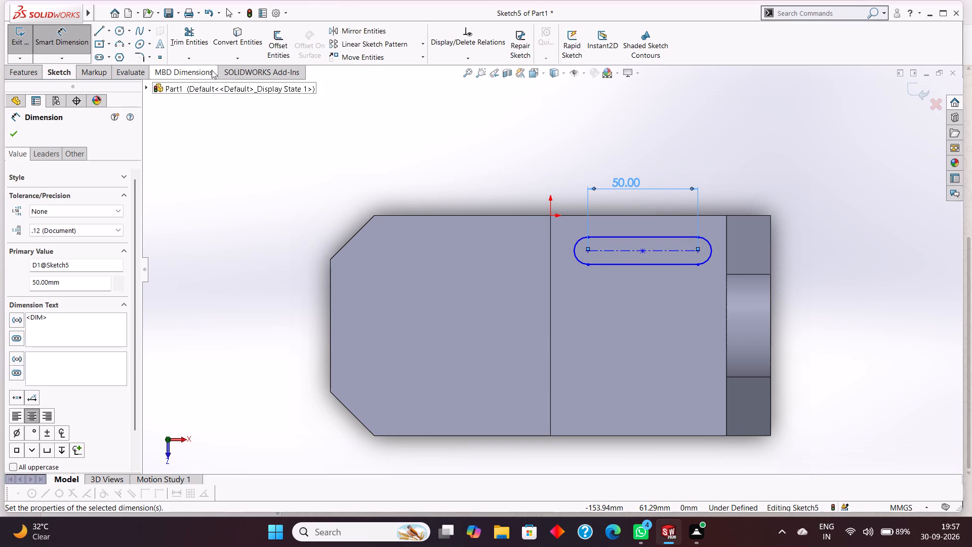
click(576, 244)
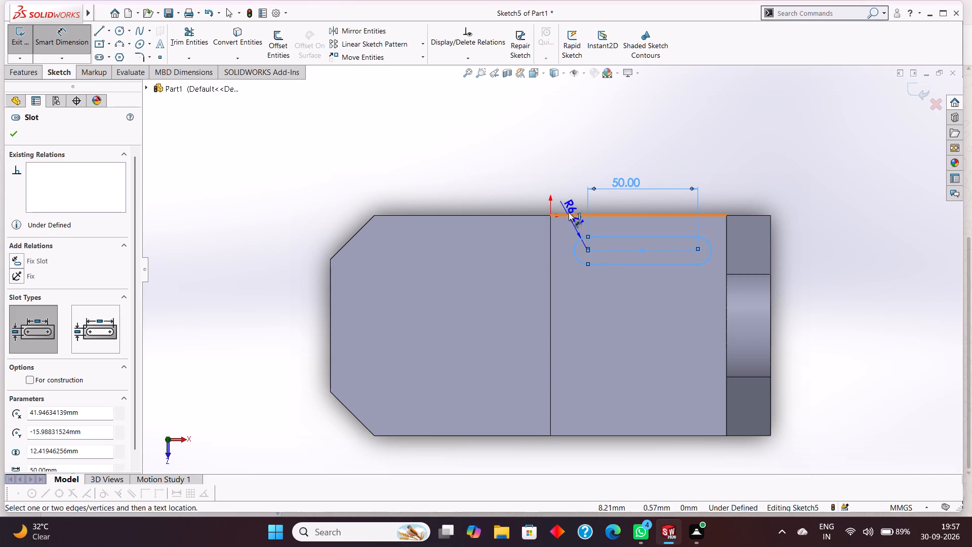
click(563, 182)
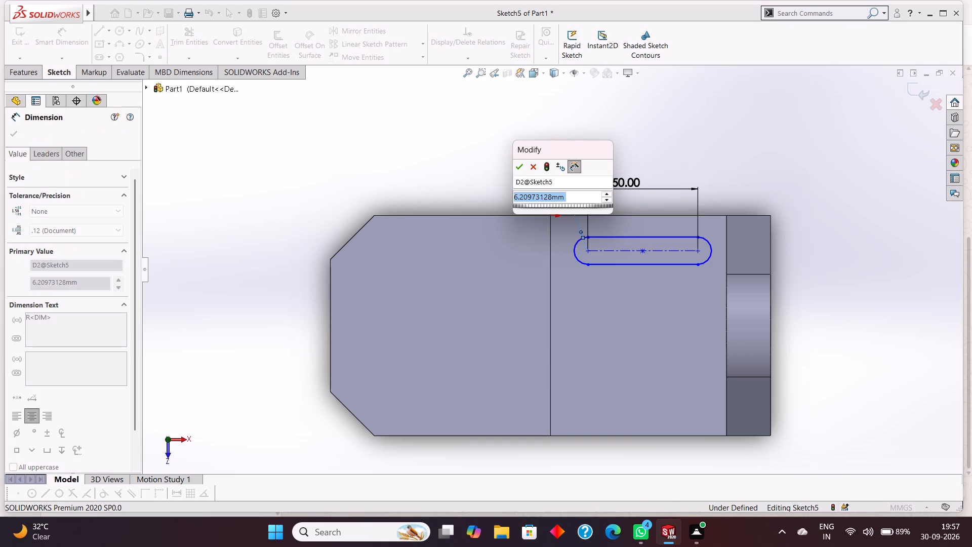
key(6)
key(Return)
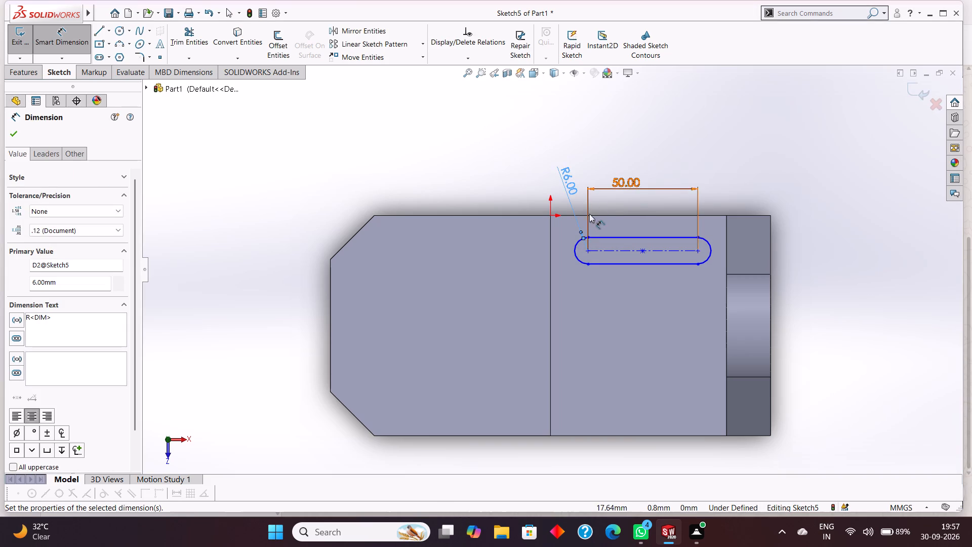
Dimension the slot's arc centre 20 mm from the block's nearby long side edge.
scroll(598, 216, down, 1)
click(603, 217)
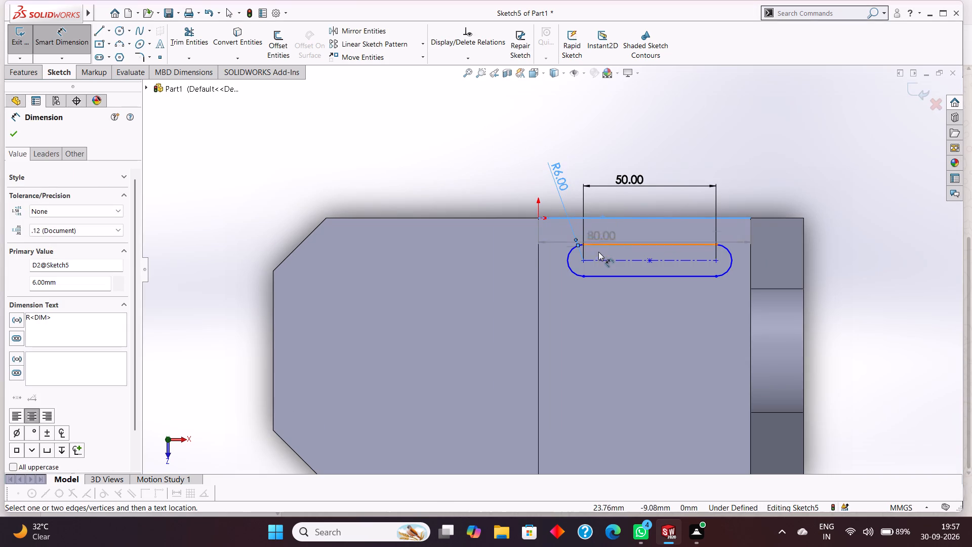
click(583, 262)
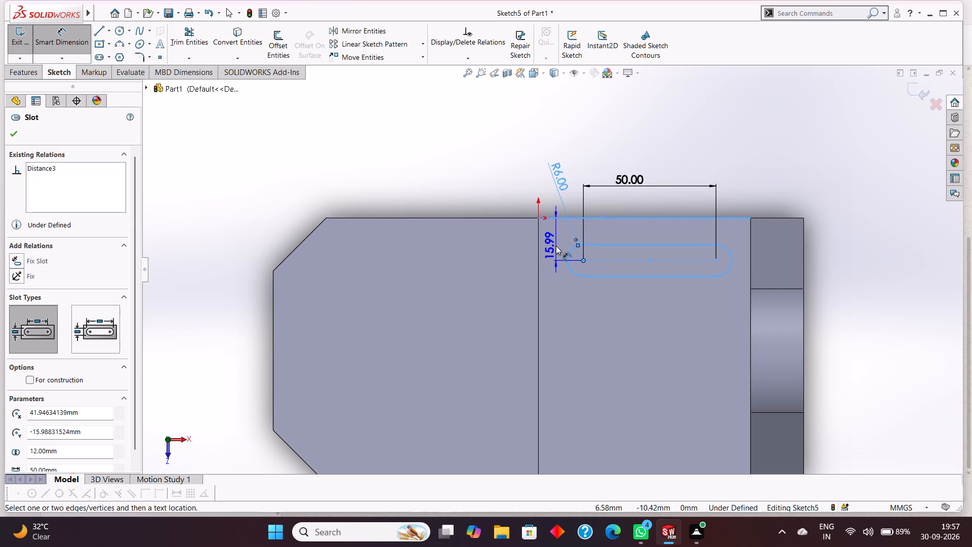
click(556, 246)
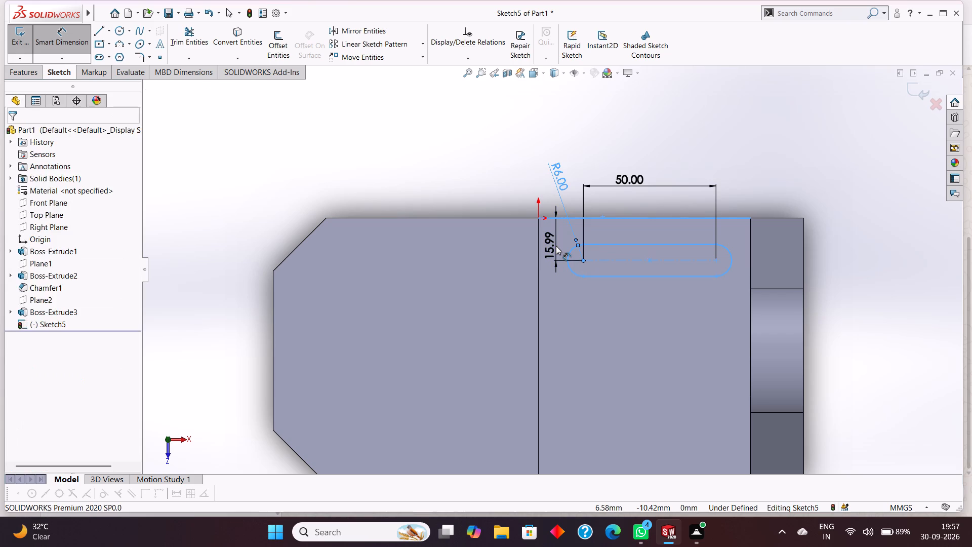
text(20)
key(Return)
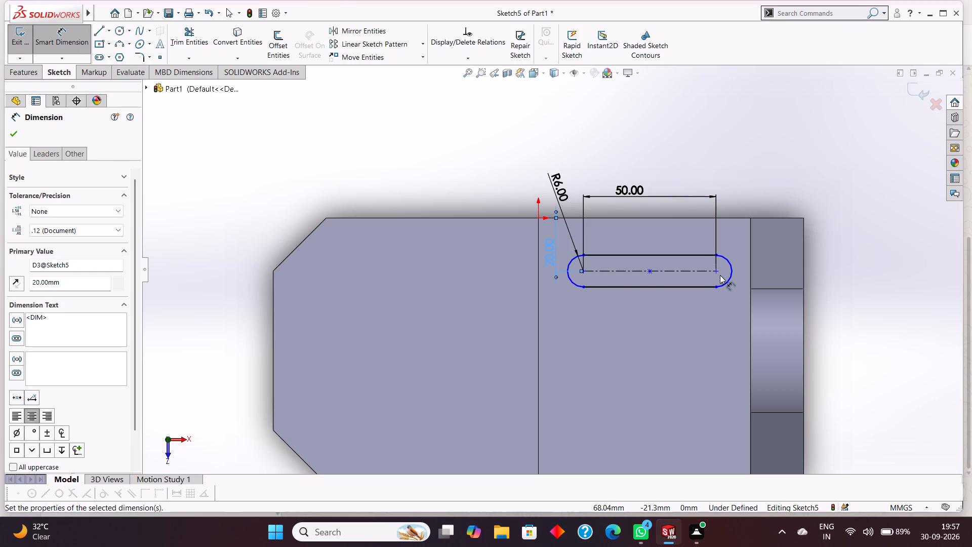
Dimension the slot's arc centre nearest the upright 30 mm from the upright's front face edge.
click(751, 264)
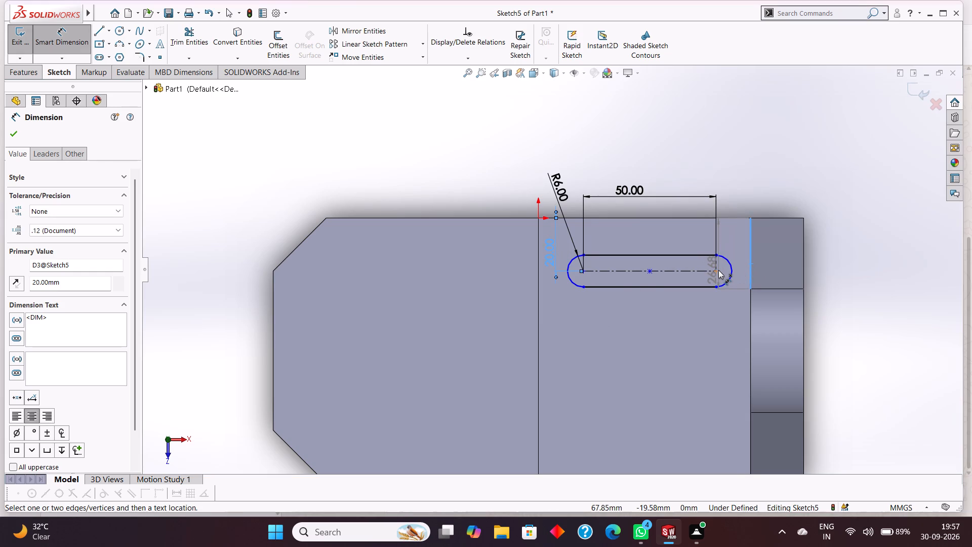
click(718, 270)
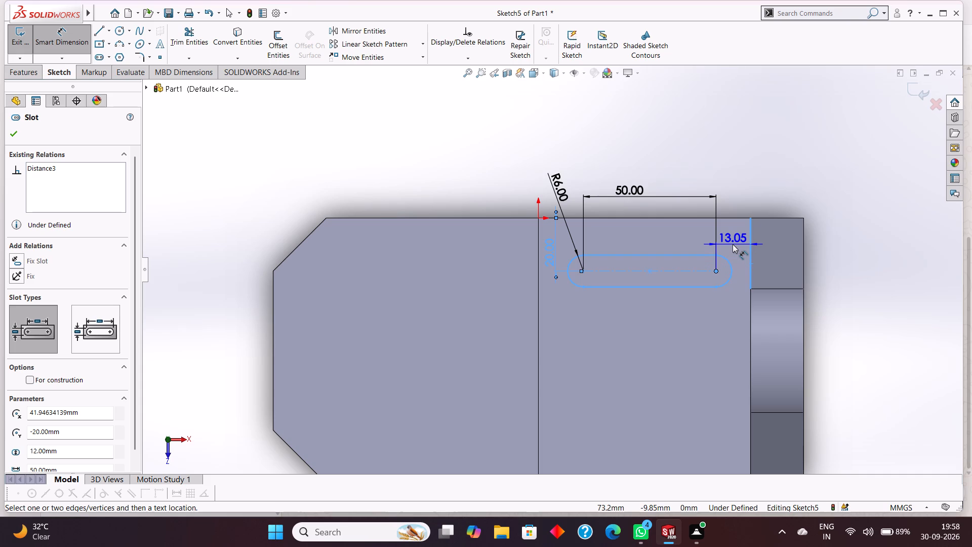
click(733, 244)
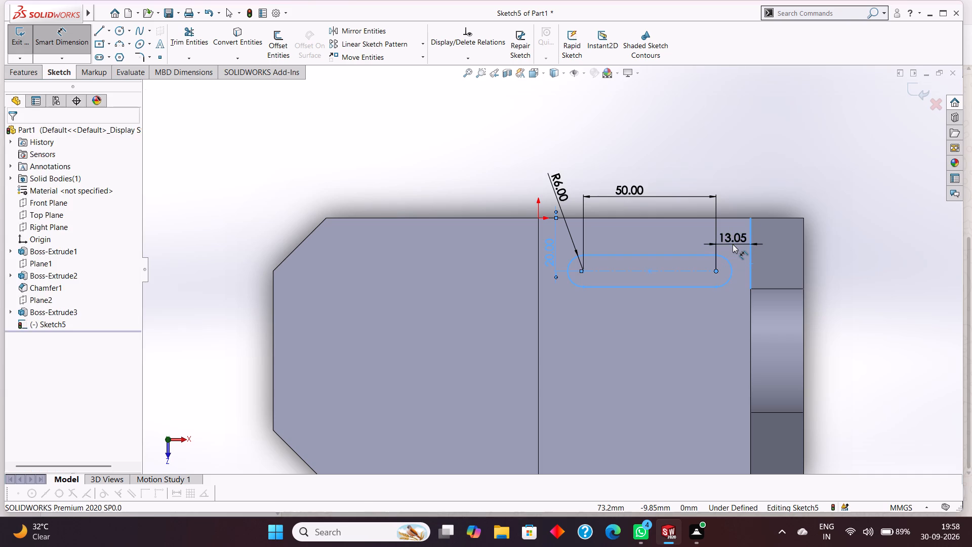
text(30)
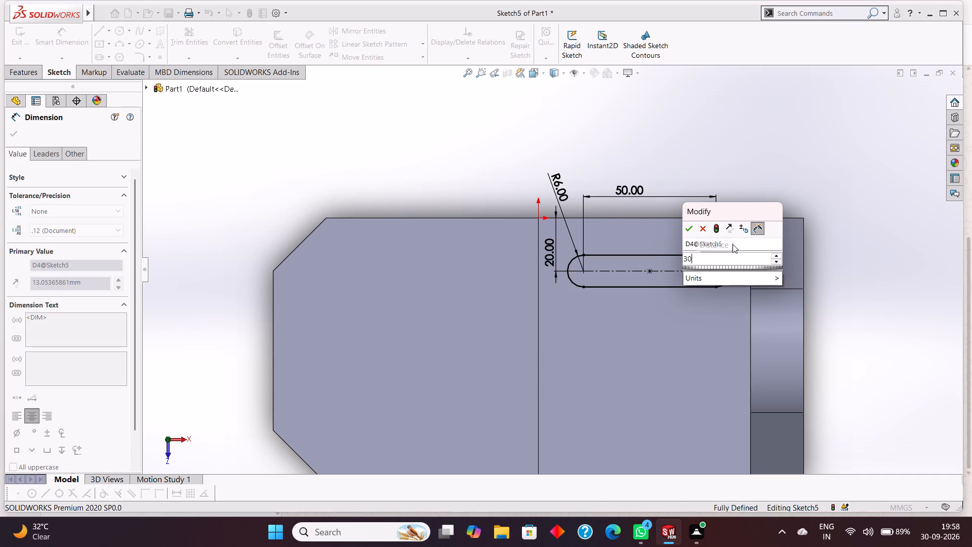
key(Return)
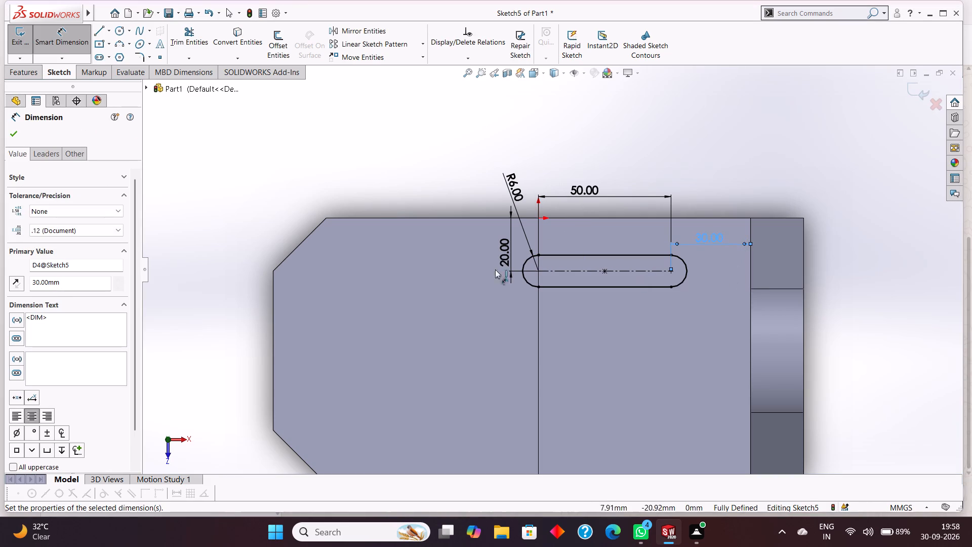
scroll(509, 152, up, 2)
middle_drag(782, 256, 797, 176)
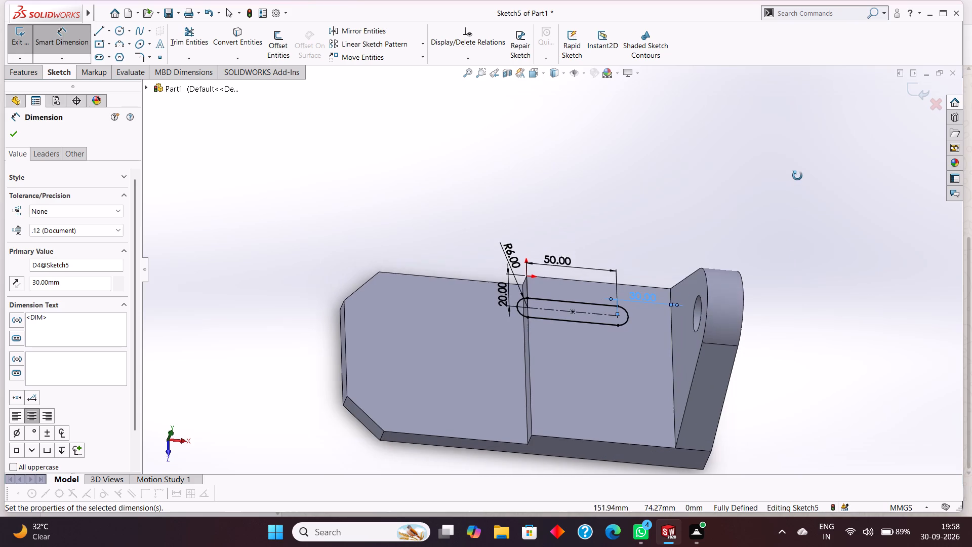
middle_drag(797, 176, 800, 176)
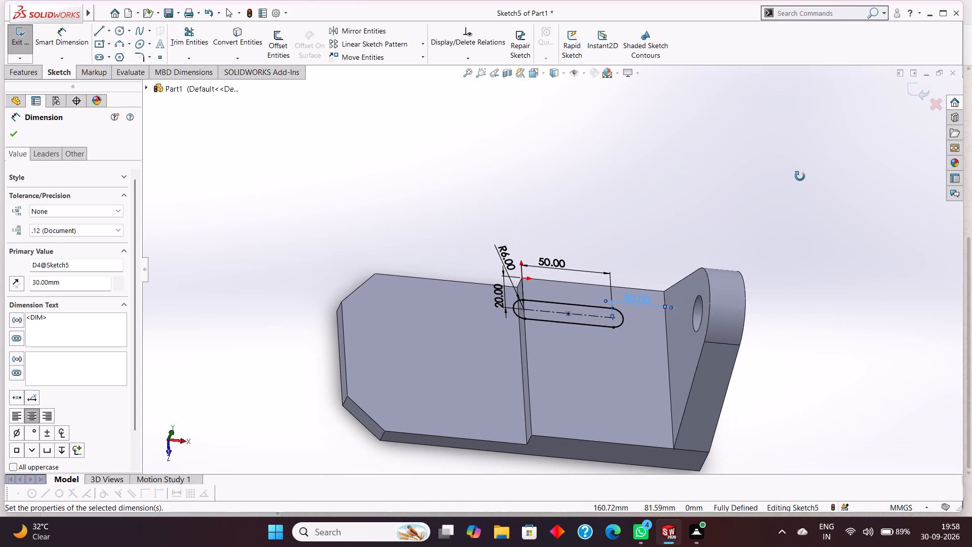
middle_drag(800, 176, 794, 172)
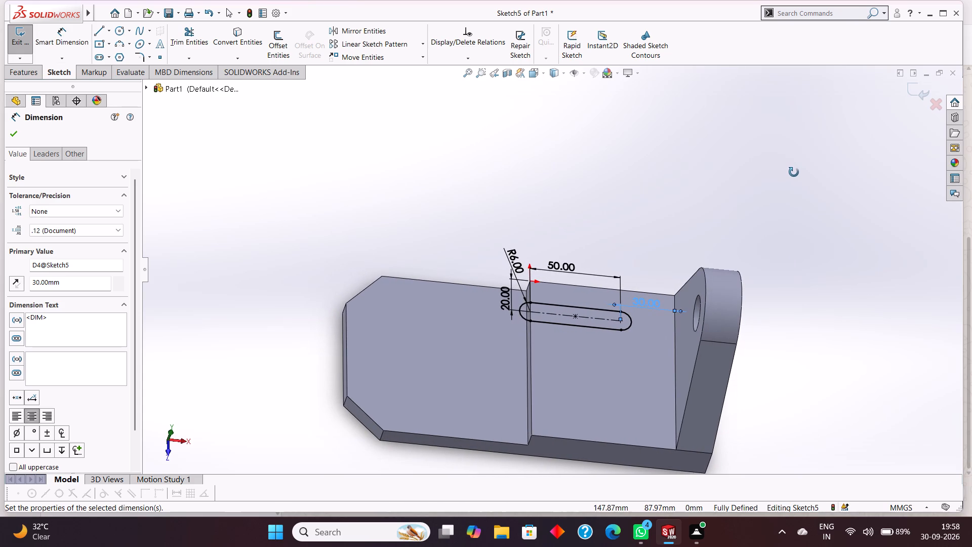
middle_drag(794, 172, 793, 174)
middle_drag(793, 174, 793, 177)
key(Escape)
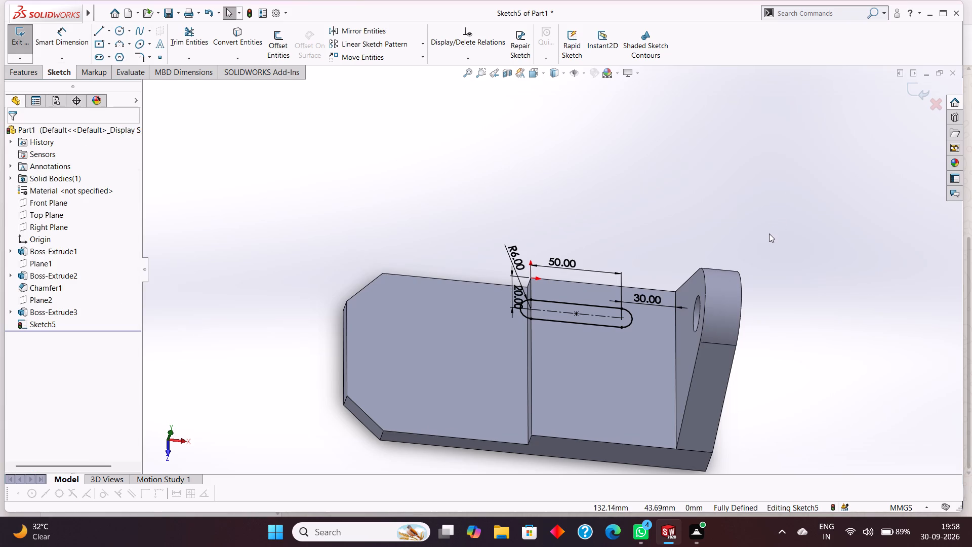
Undo the slot sketch and the upright's extrusion, going back to the open sketch of the upright's profile.
key(ctrl+z)
key(ctrl+z)
key(ctrl+z)
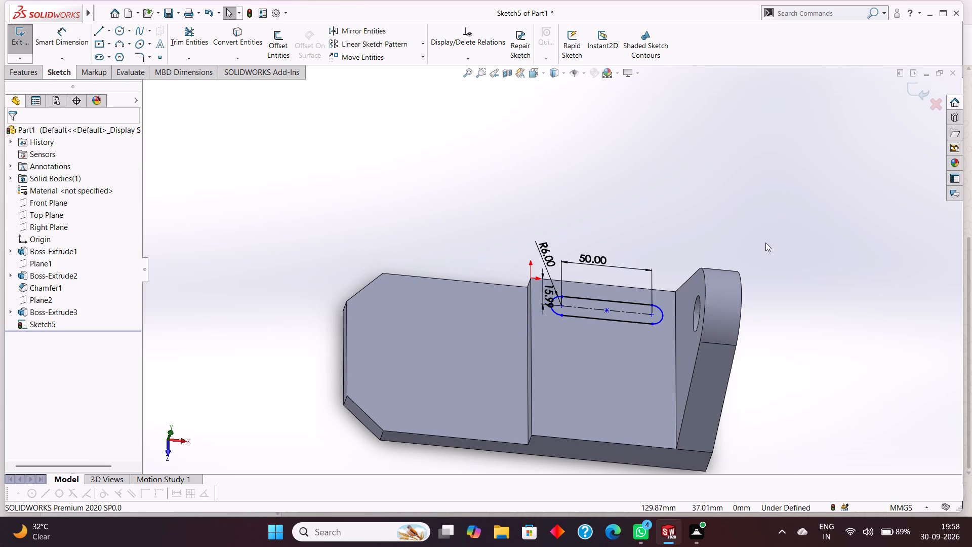
key(ctrl+z)
key(ctrl+z)
key(ctrl+z)
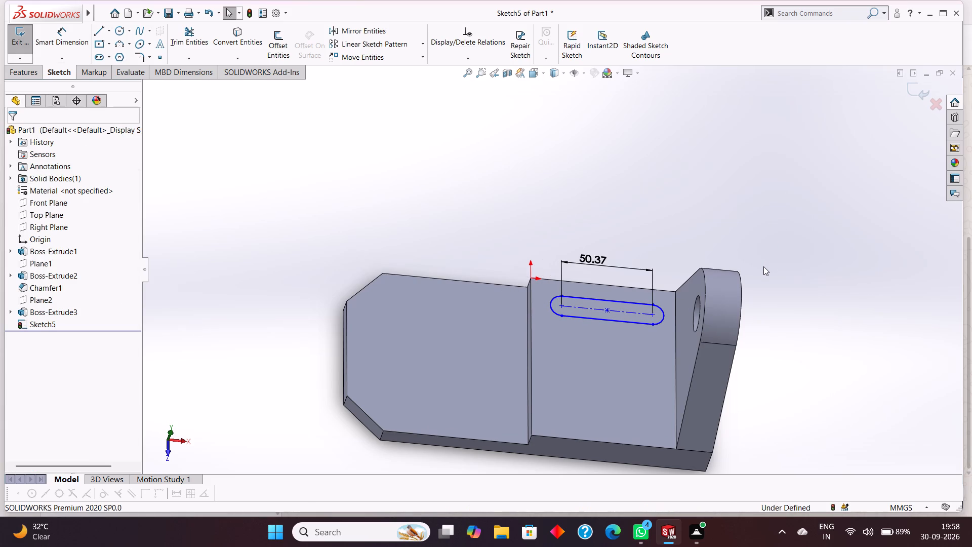
key(ctrl+z)
key(ctrl+z)
key(ctrl+z)
key(ctrl+z)
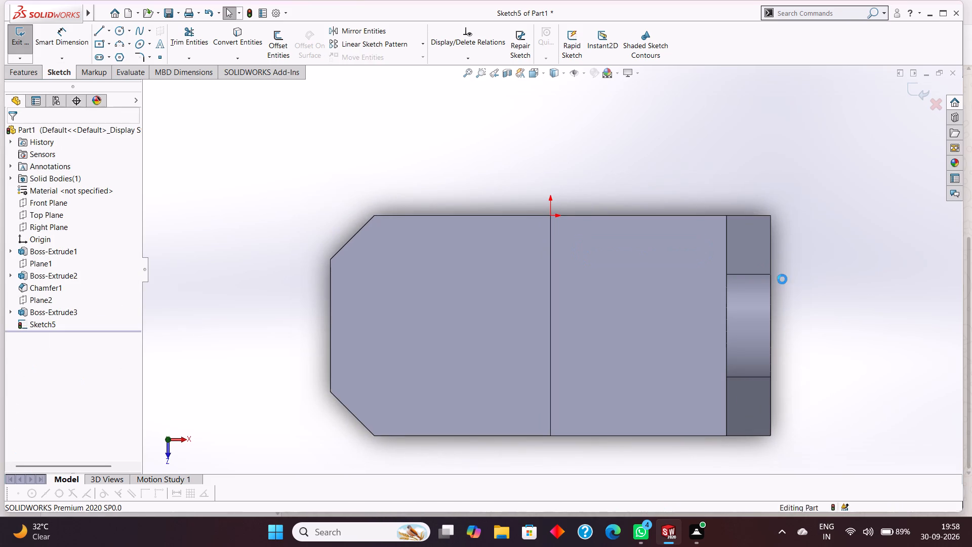
key(ctrl+z)
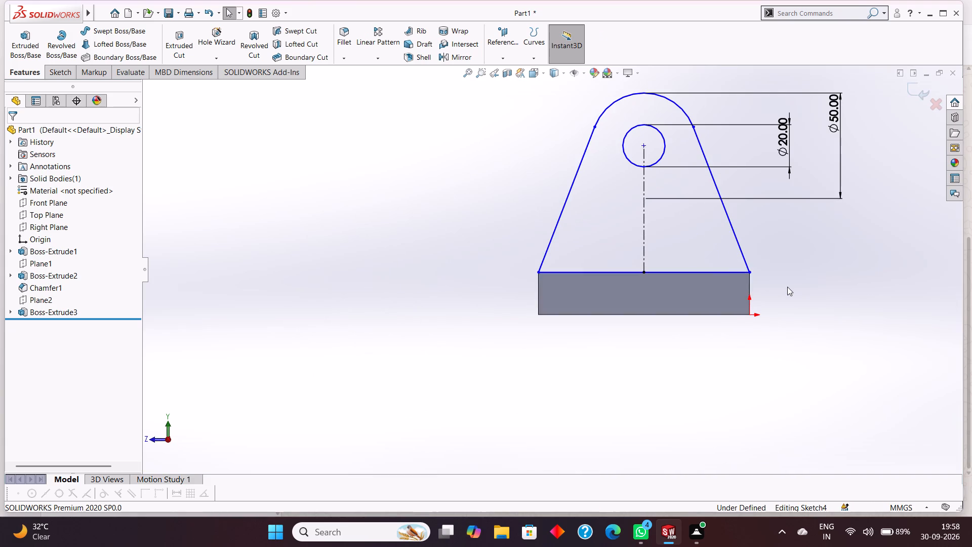
Extrude the upright's profile as a 10 mm blind boss in the reversed direction, over the raised block.
click(19, 71)
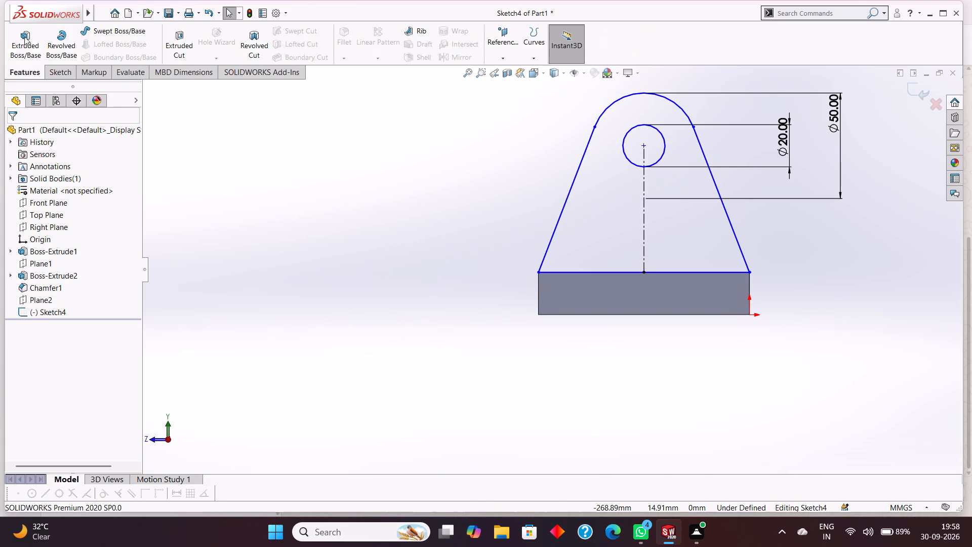
click(24, 36)
middle_drag(334, 172, 481, 243)
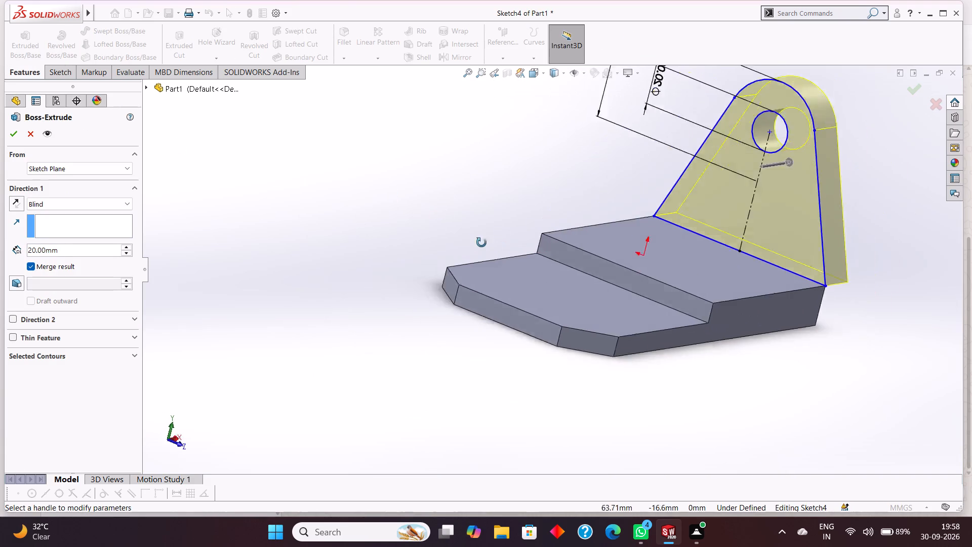
middle_drag(481, 243, 460, 243)
click(59, 247)
drag(74, 250, 64, 249)
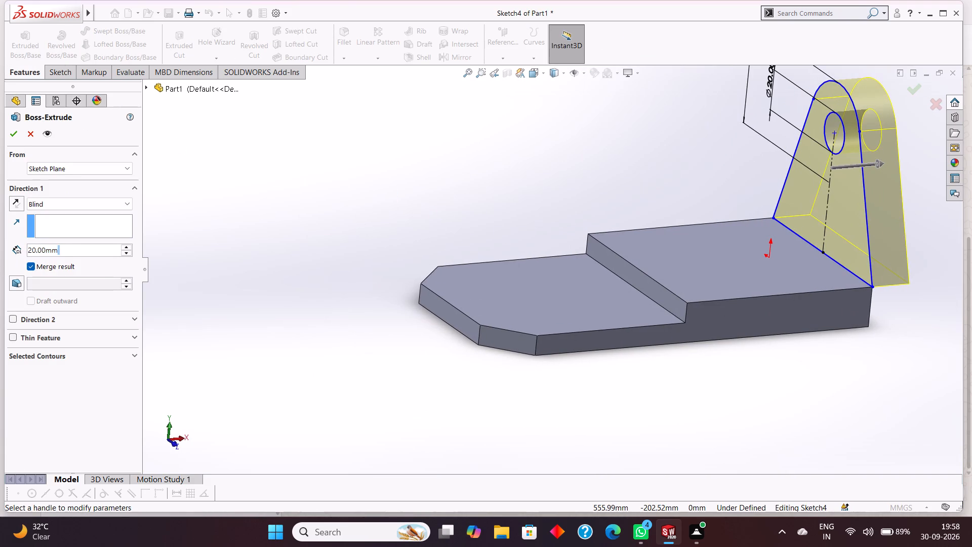
drag(64, 249, 23, 245)
text(10)
key(Return)
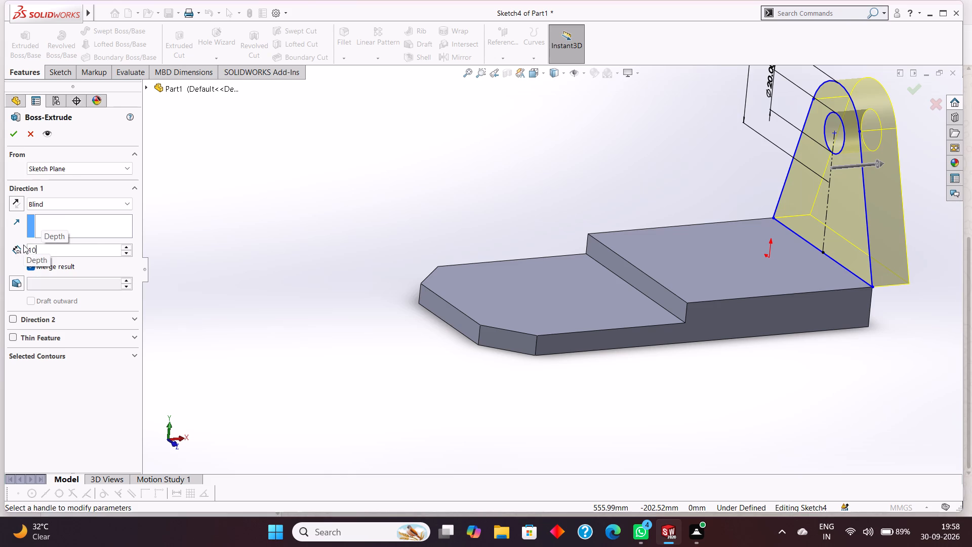
click(16, 199)
click(15, 126)
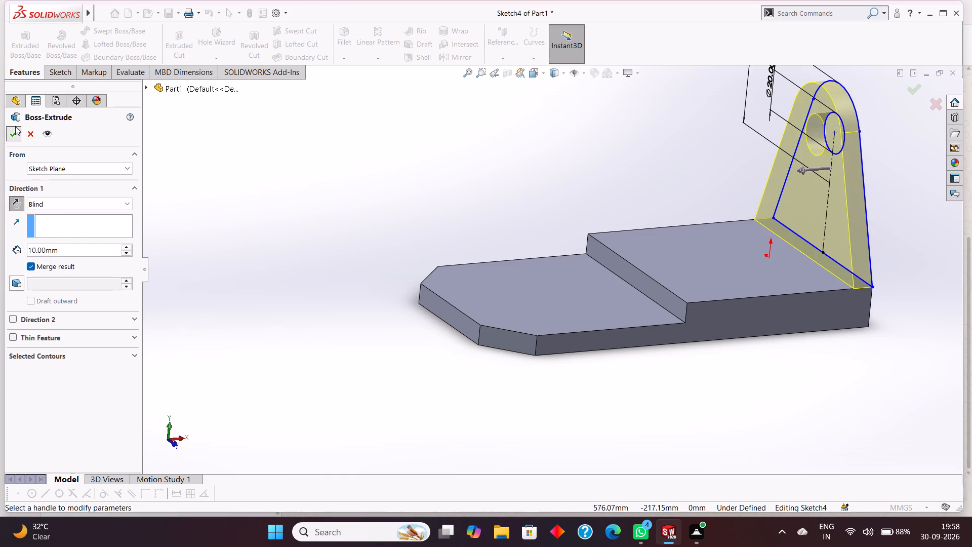
click(250, 152)
Start a sketch on the raised block's top face, in front of the upright, viewed square-on.
middle_drag(265, 152, 236, 185)
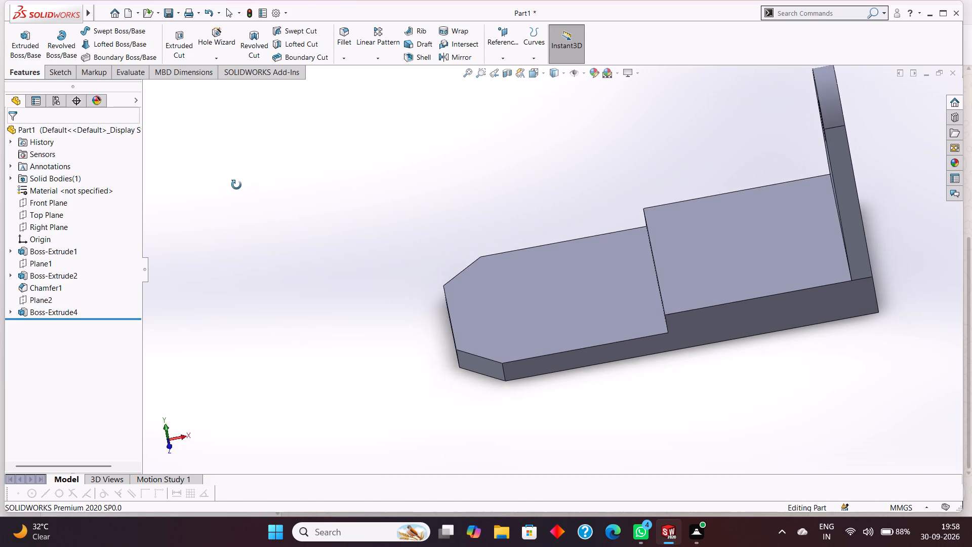
middle_drag(236, 185, 251, 170)
click(743, 233)
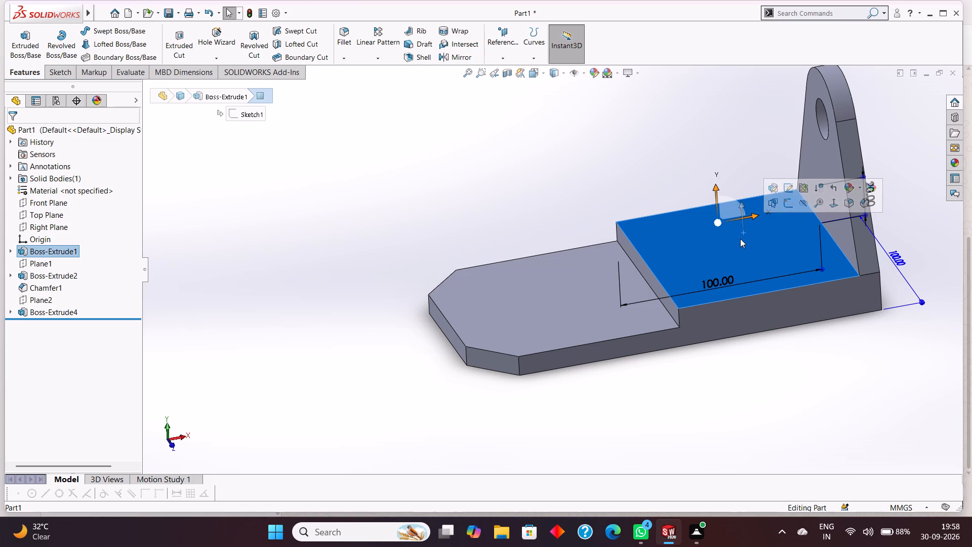
key(ctrl+8)
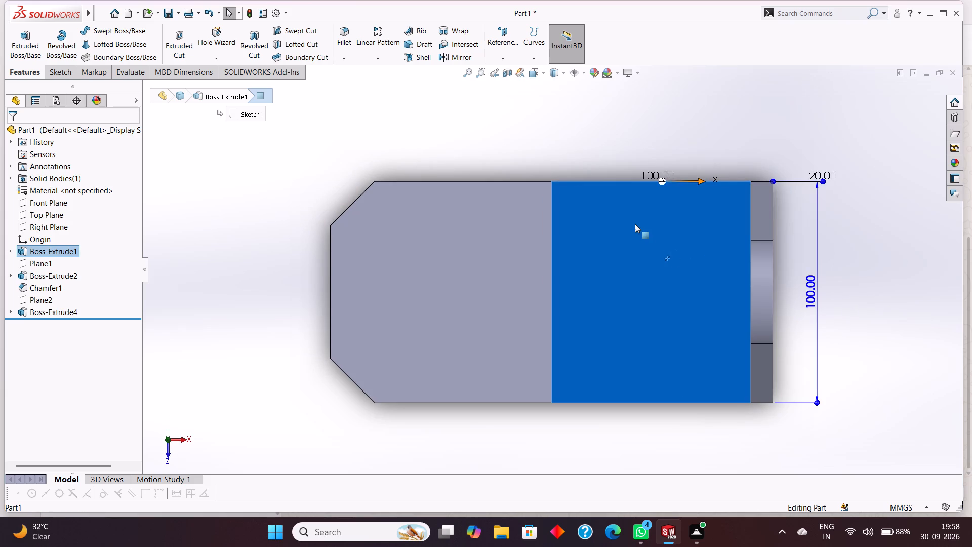
right_click(635, 224)
click(659, 208)
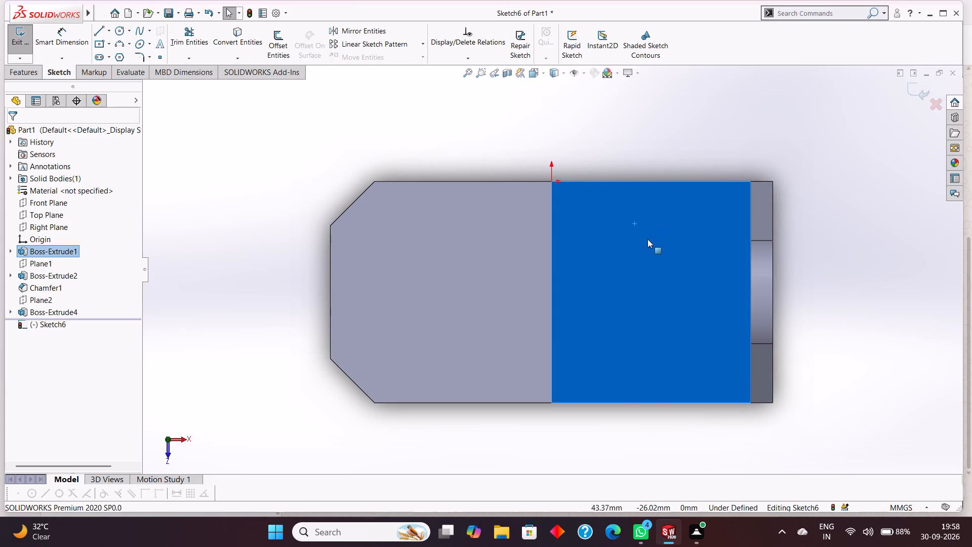
key(Escape)
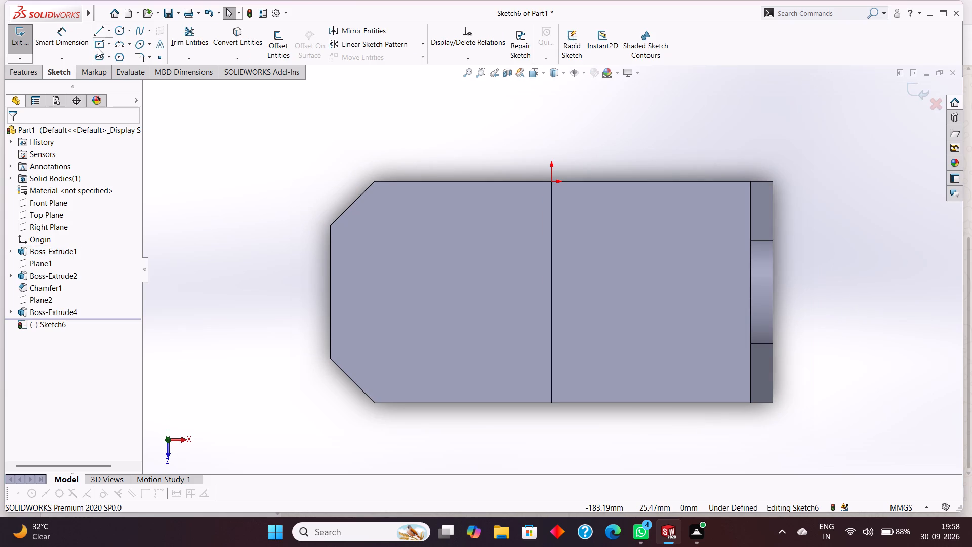
Sketch a straight slot about 51 mm between centres and 16 mm wide, parallel to the block's long side edge and near it.
click(107, 55)
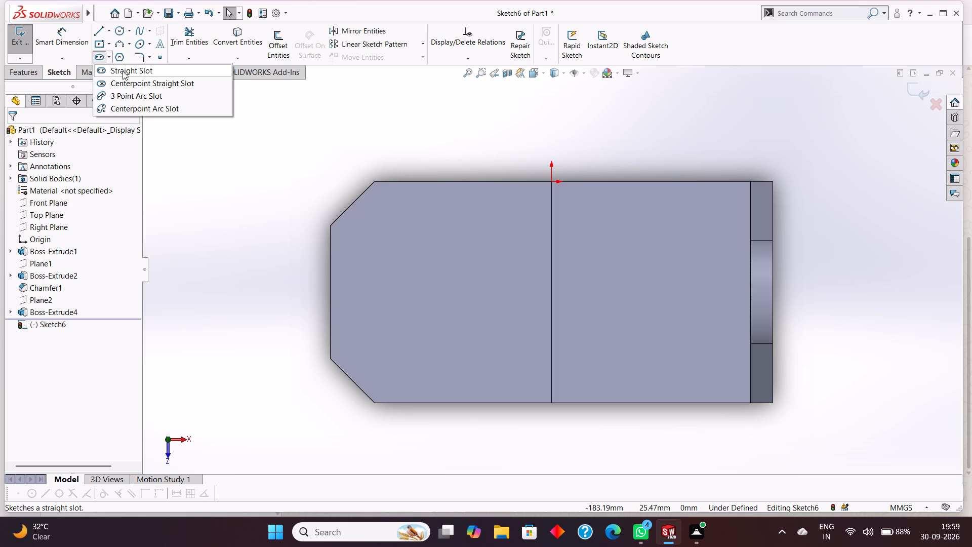
click(123, 71)
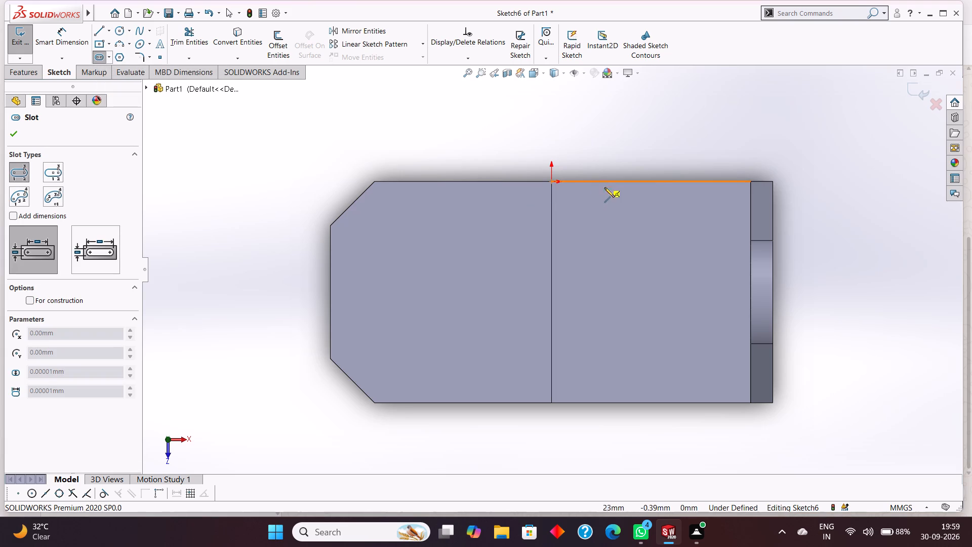
click(599, 229)
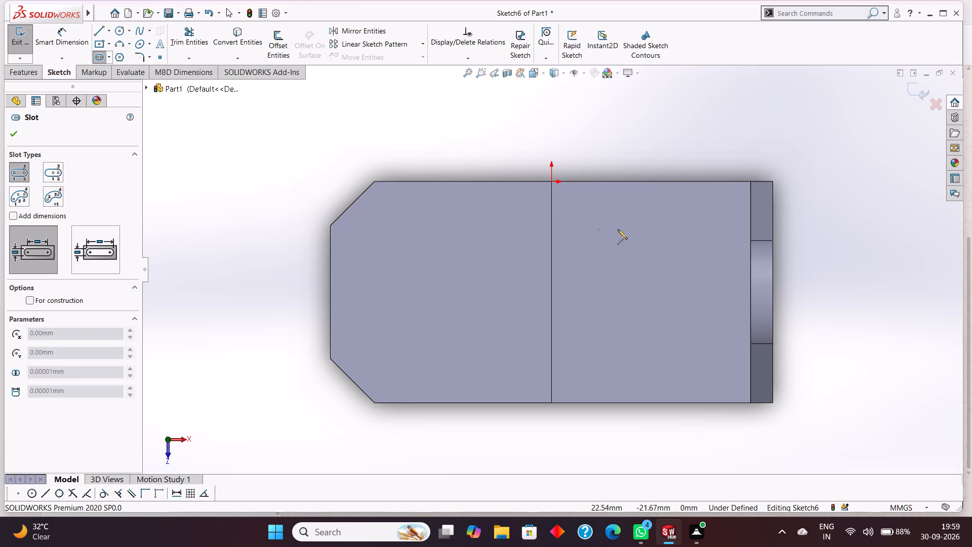
click(711, 230)
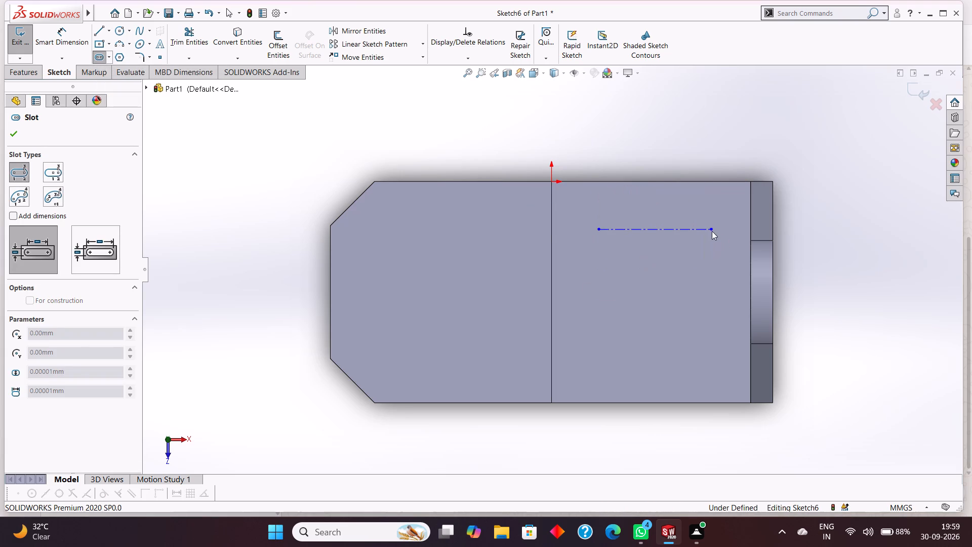
click(712, 247)
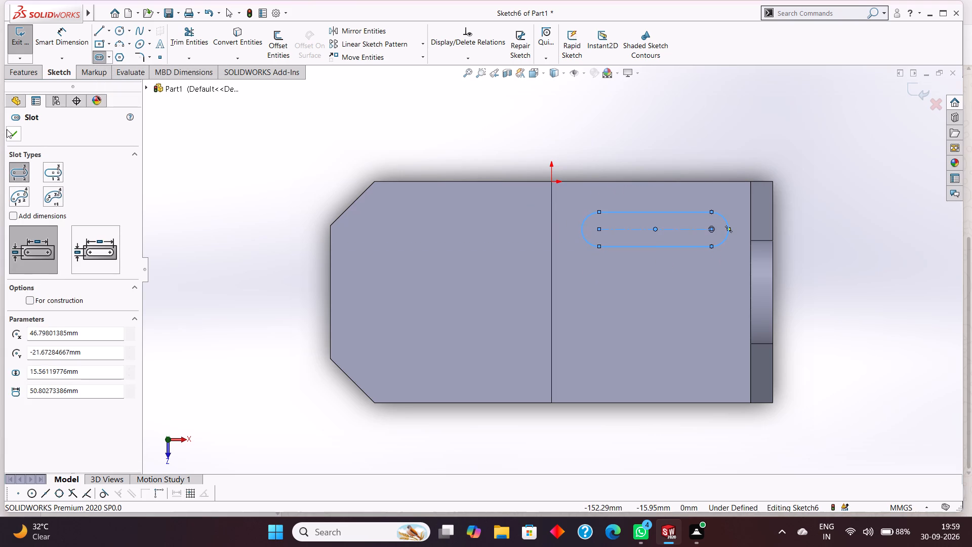
click(15, 129)
Dimension the slot to 50 mm between its arc centres.
click(40, 35)
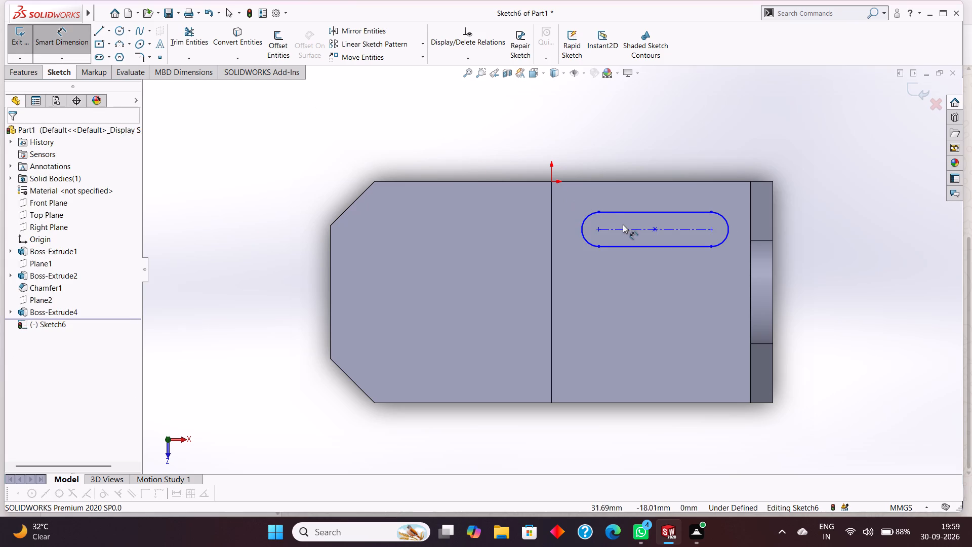
click(624, 228)
click(627, 144)
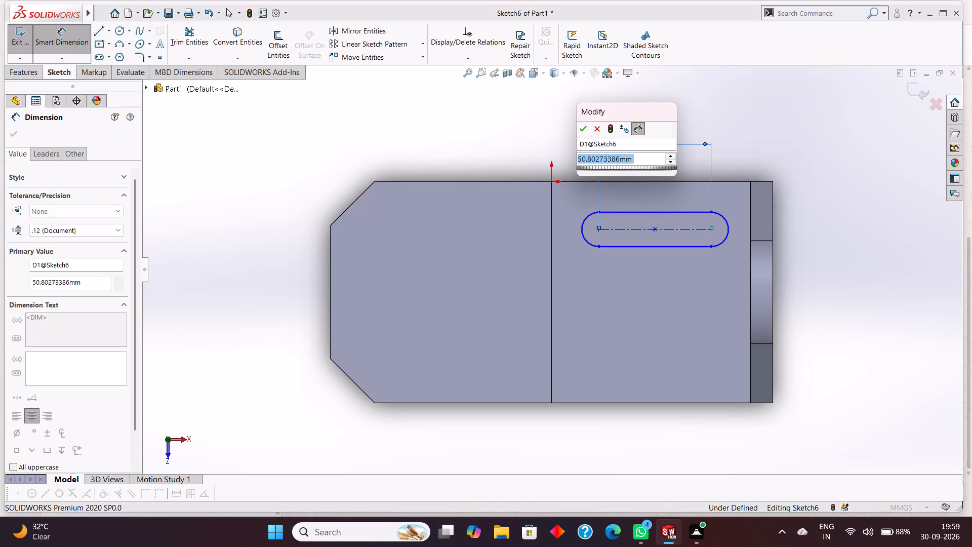
text(50)
key(Return)
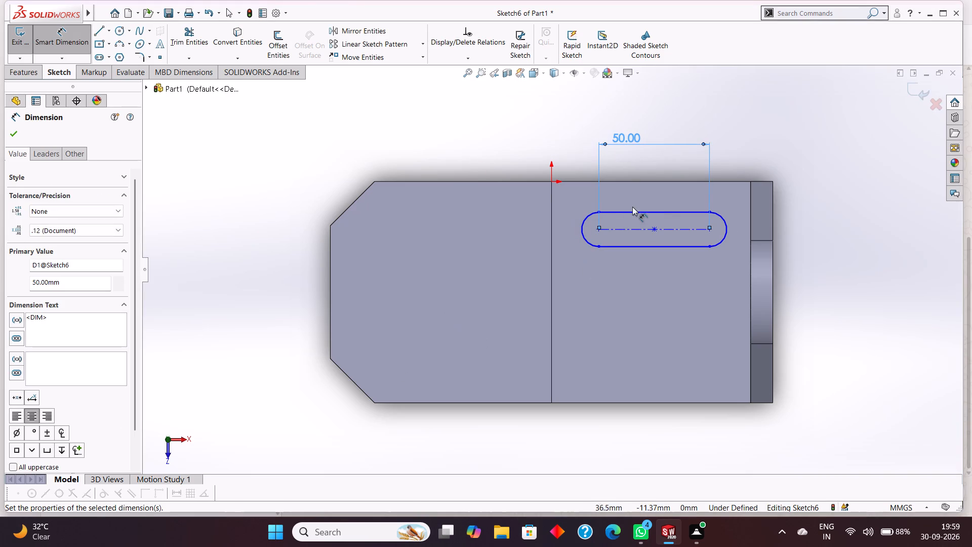
Dimension the slot's arc centre nearest the upright 30 mm from the upright's front face edge.
scroll(658, 209, down, 1)
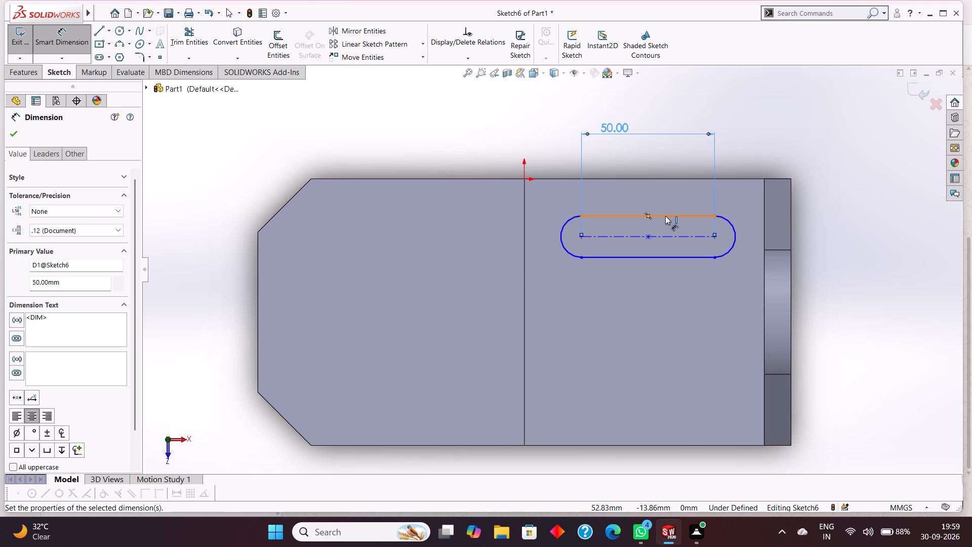
click(714, 237)
click(764, 228)
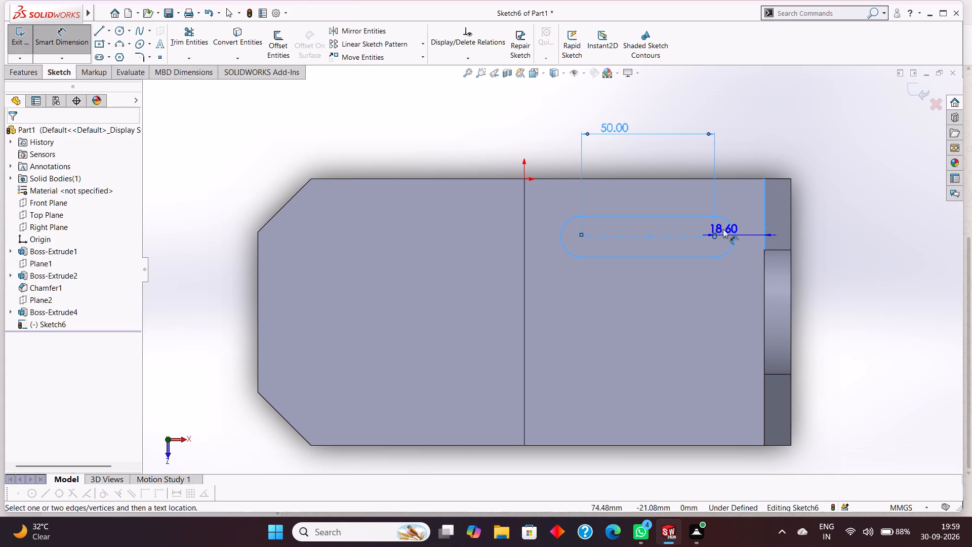
click(727, 205)
text(30)
key(Return)
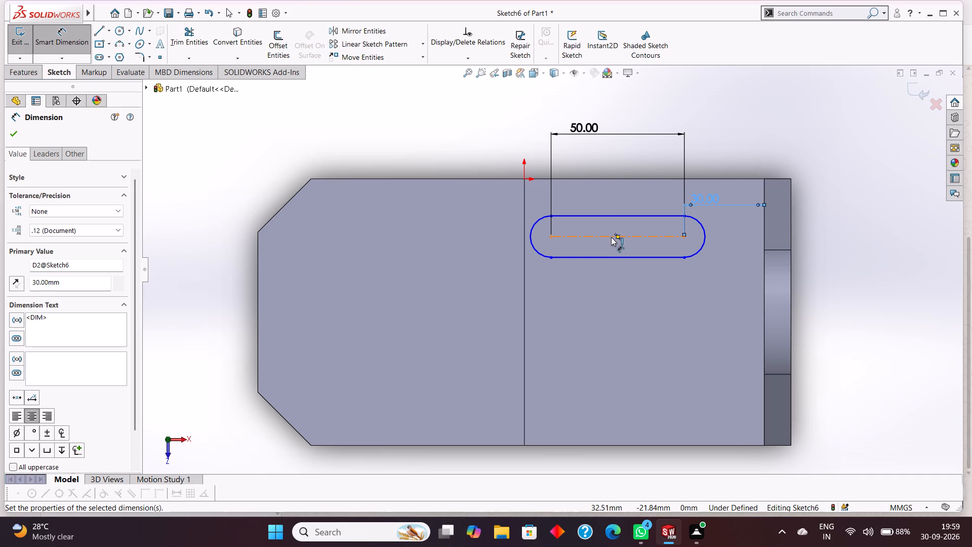
Dimension the slot's end arc farthest from the upright to a 6 mm radius.
click(543, 217)
click(525, 135)
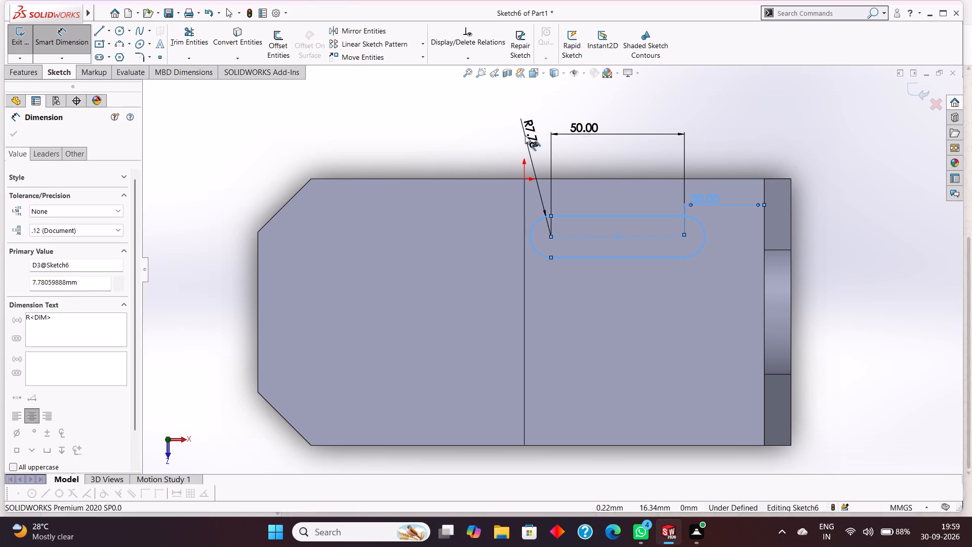
key(6)
key(Return)
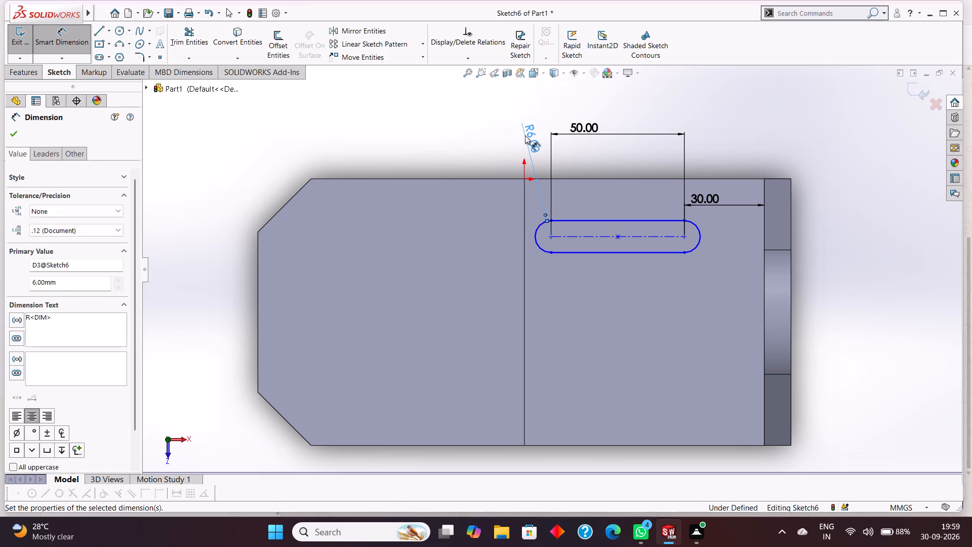
click(12, 134)
Dimension the slot's arc centre nearest the upright 20 mm from the block's adjacent long side edge.
scroll(671, 266, up, 2)
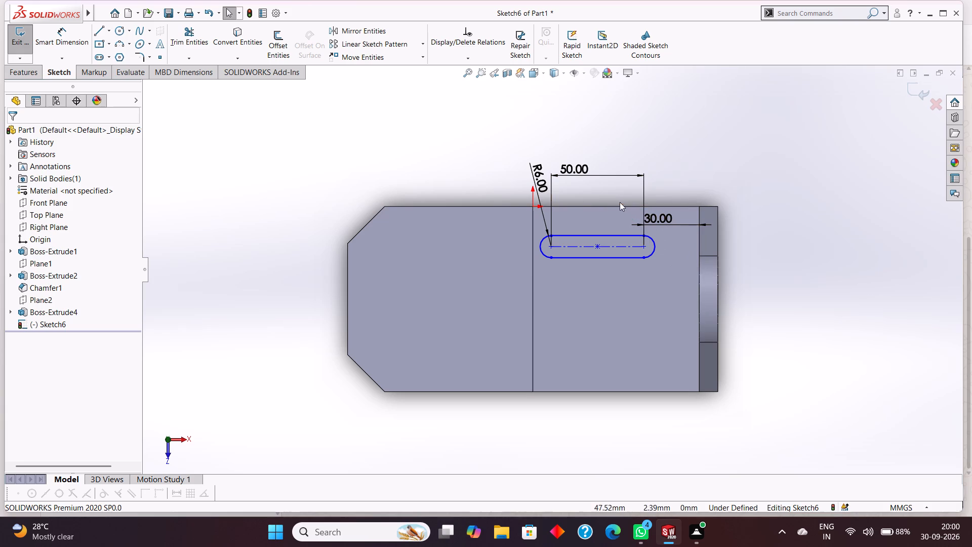
click(62, 27)
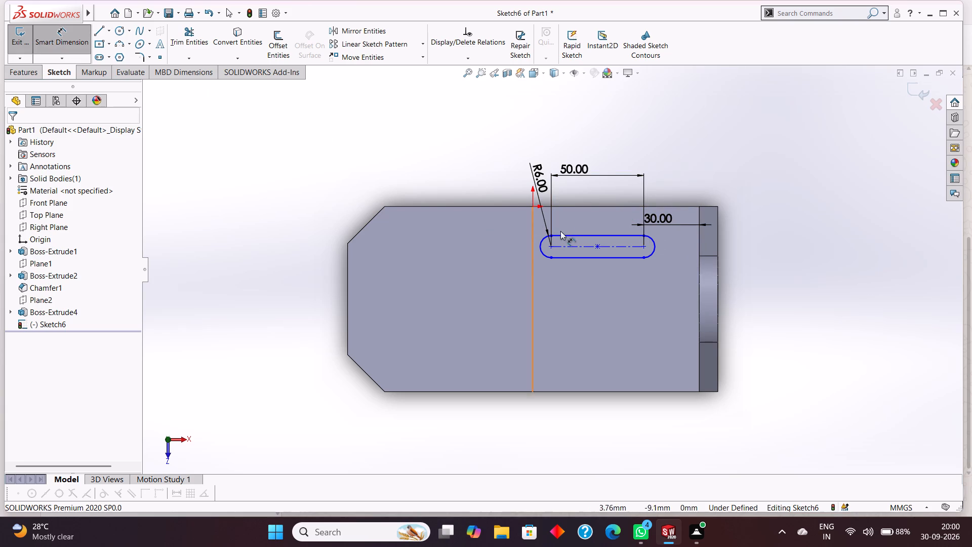
click(652, 205)
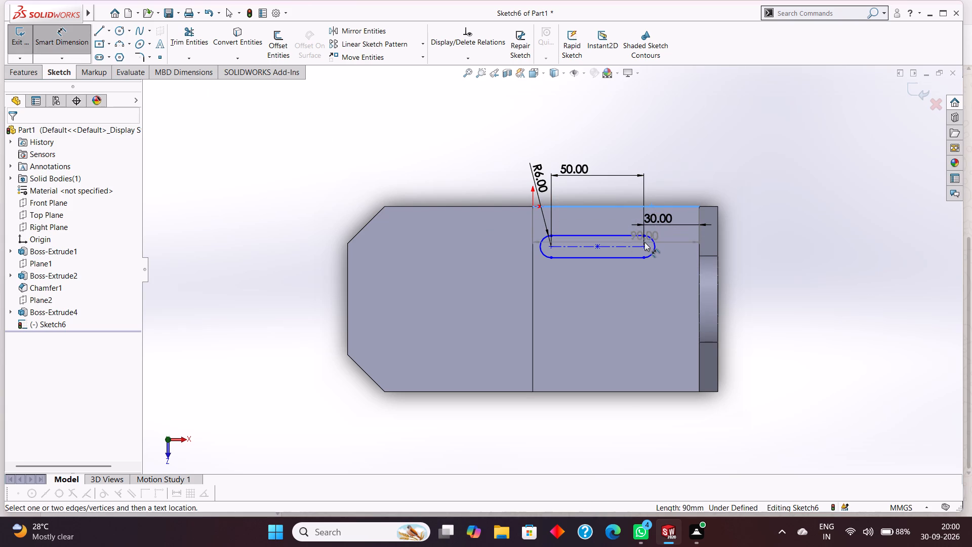
click(643, 244)
click(744, 218)
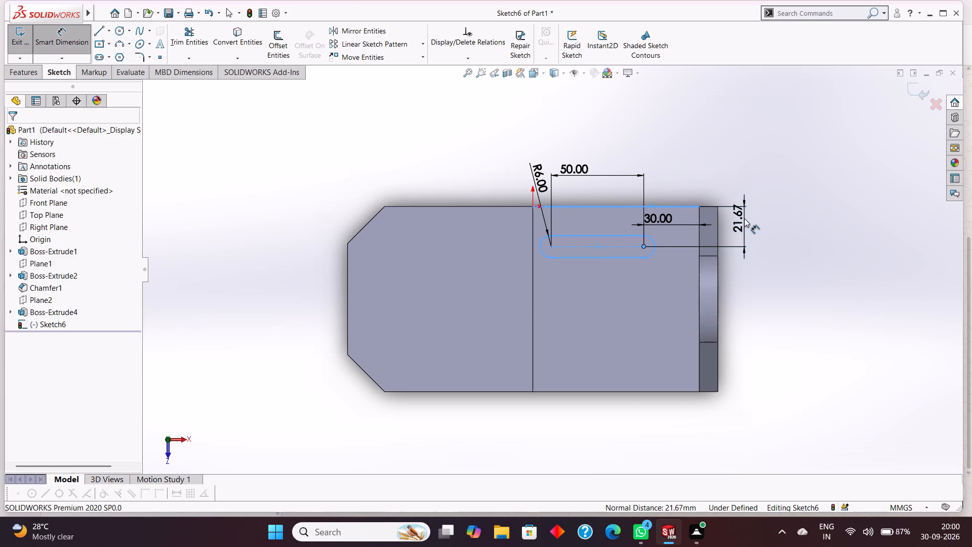
text(20)
key(Return)
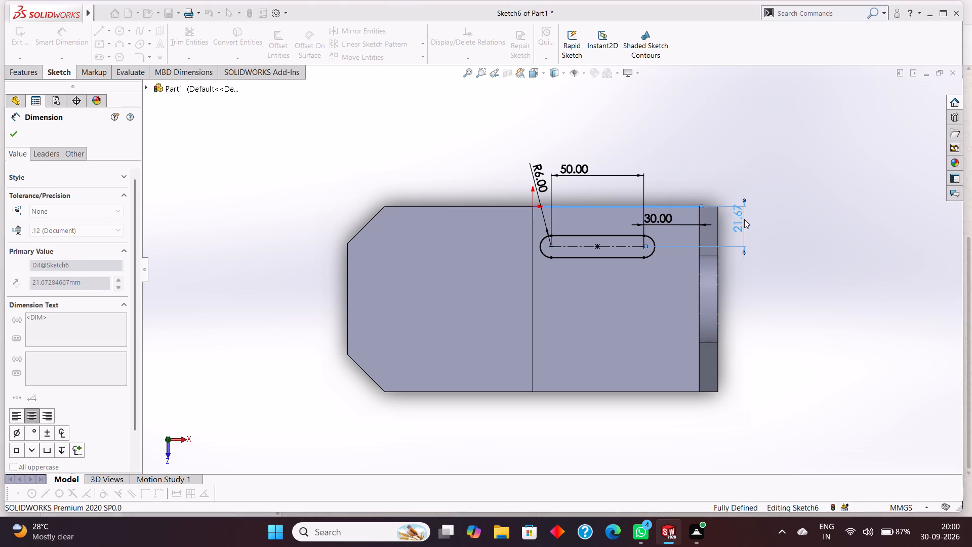
click(18, 134)
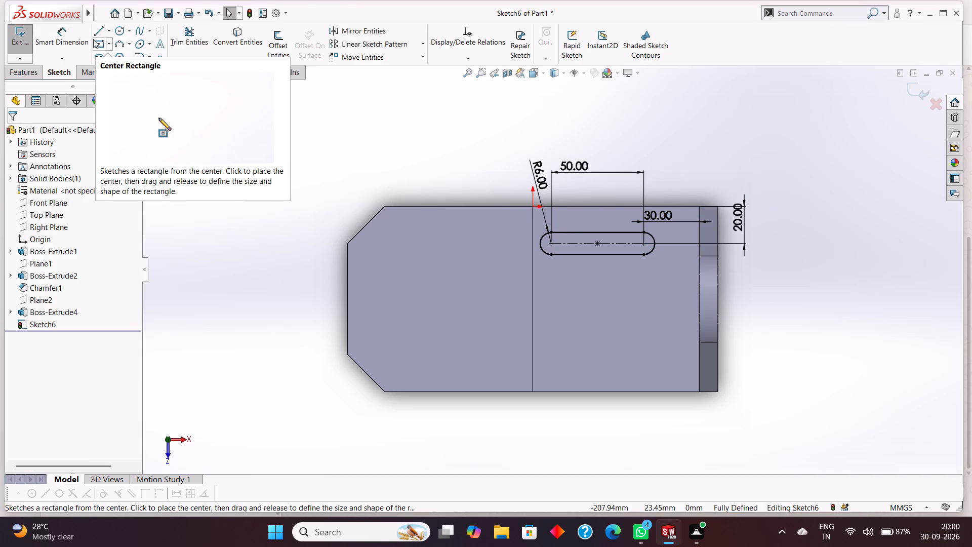
Sketch a second straight slot, 50 mm between centres and about 14 mm wide, near the block's opposite long edge, aligned with the first.
click(25, 71)
click(53, 69)
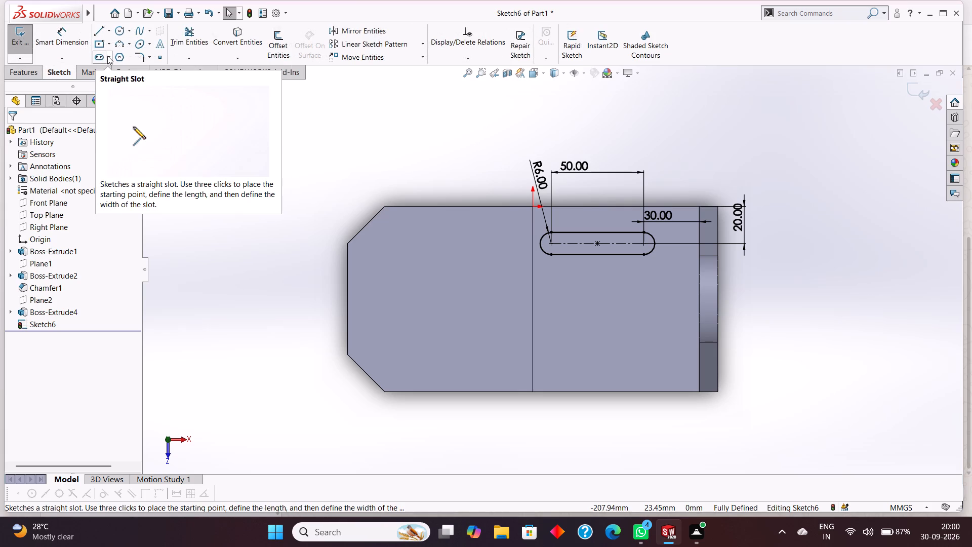
click(107, 56)
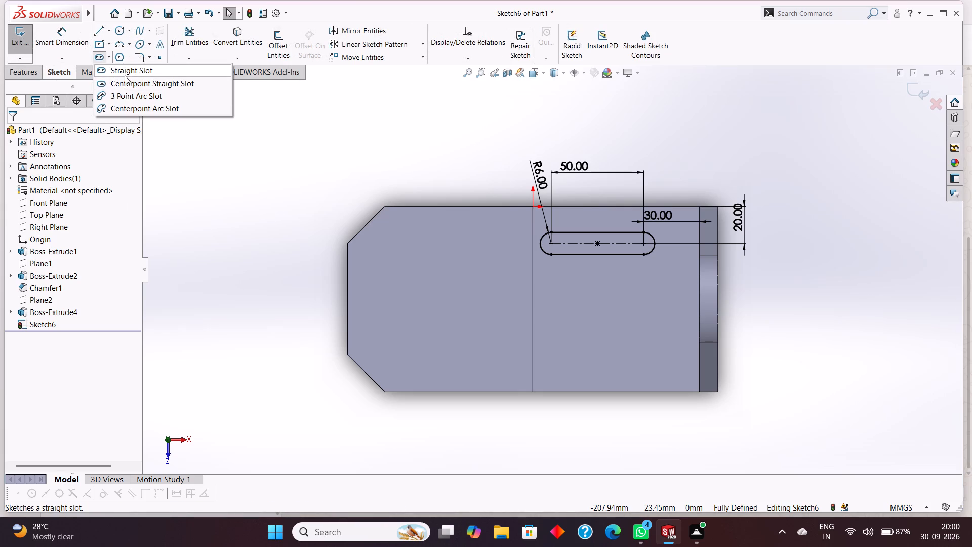
click(125, 71)
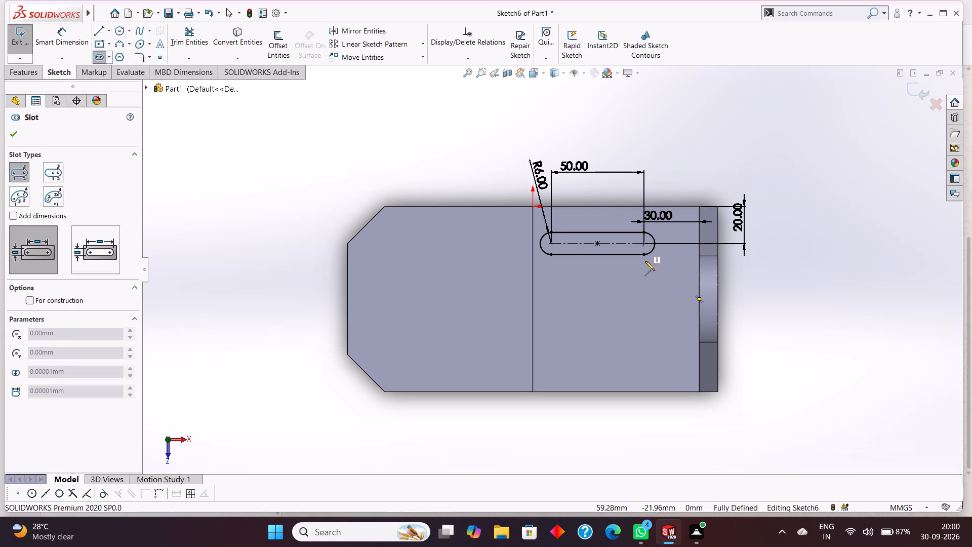
click(645, 356)
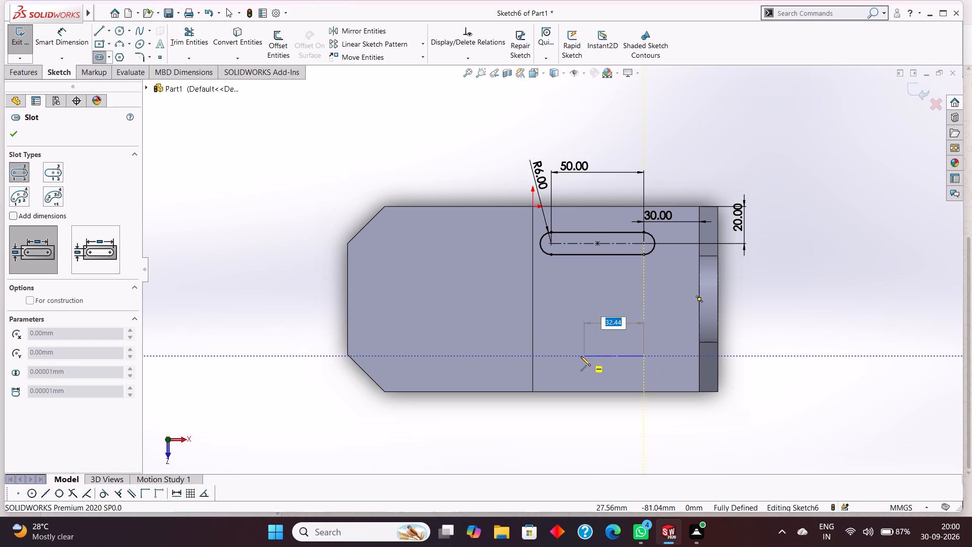
click(552, 357)
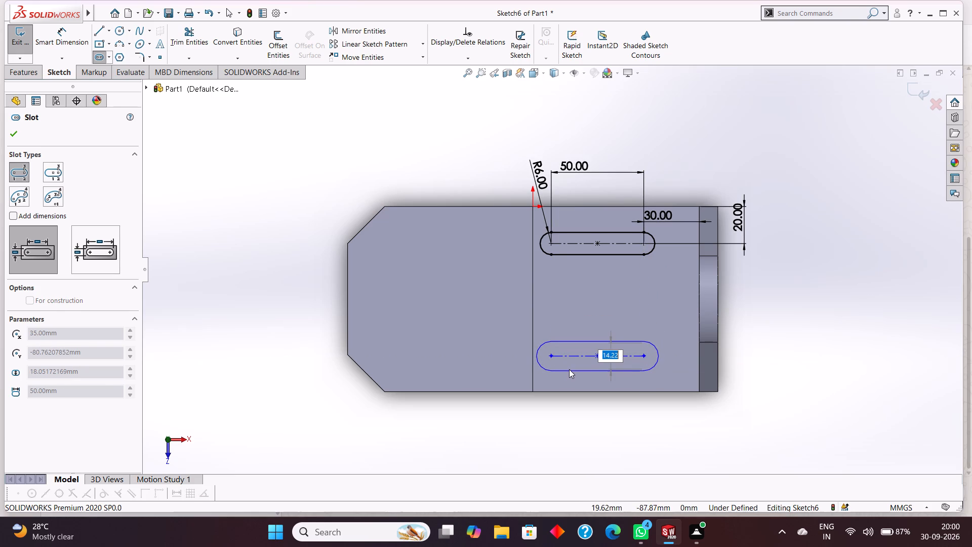
click(569, 369)
click(17, 133)
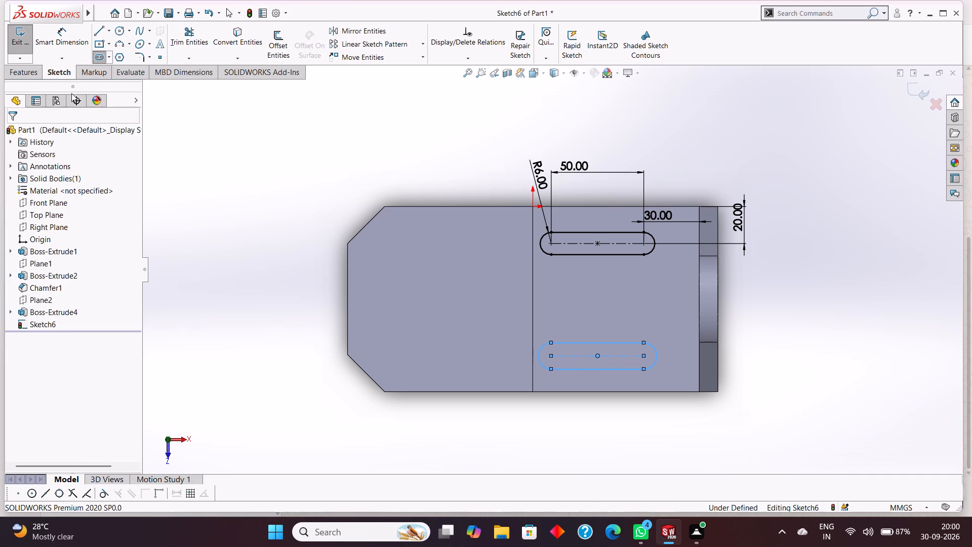
Dimension the second slot to 50 mm between its arc centres with a 6 mm end radius.
click(65, 35)
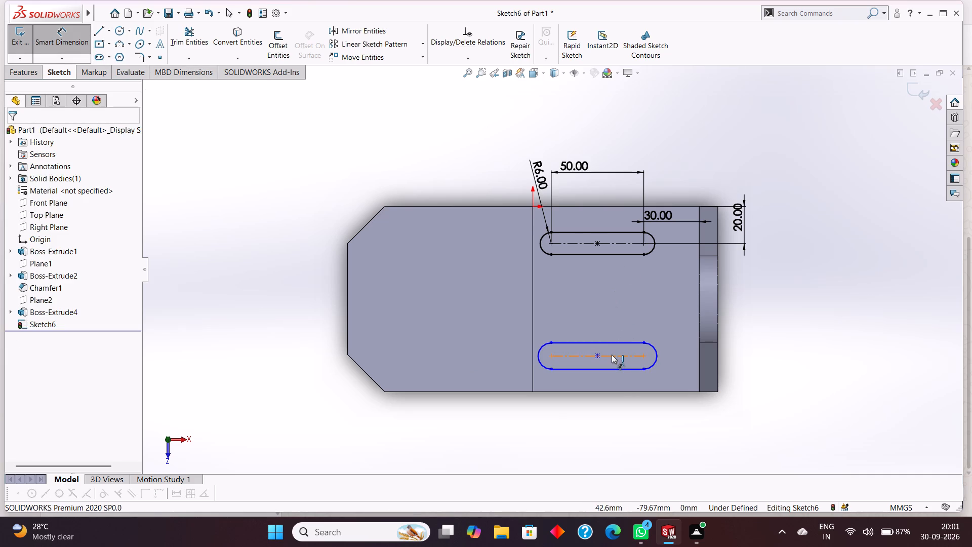
click(612, 355)
click(614, 386)
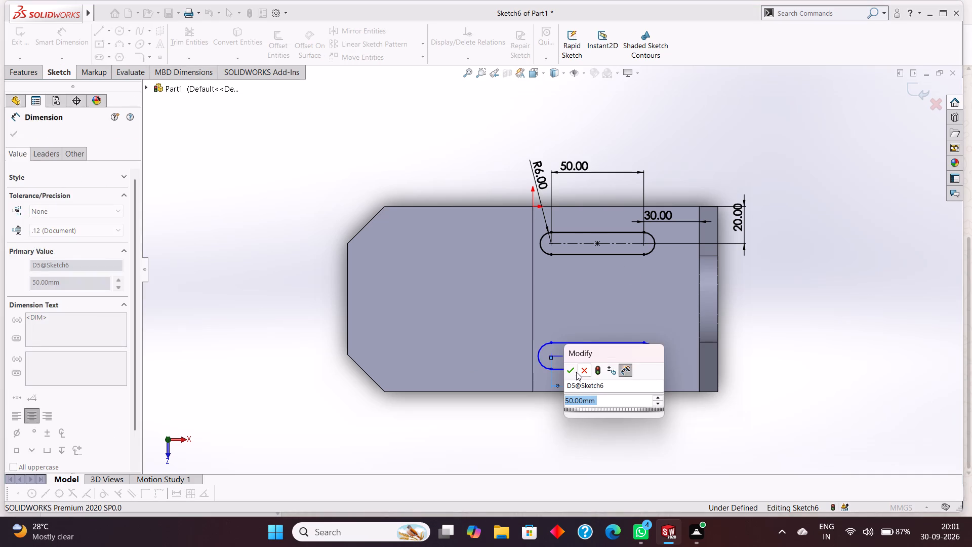
click(574, 372)
click(650, 347)
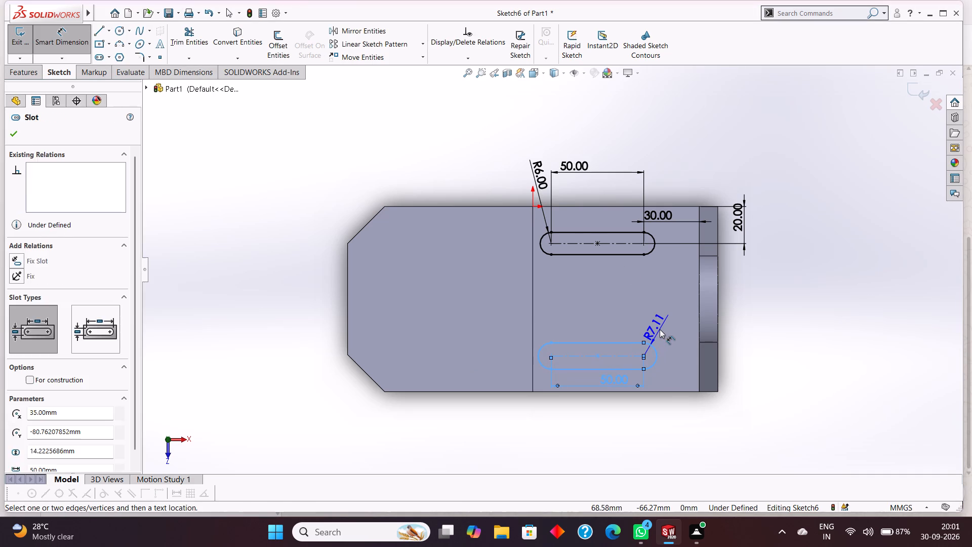
click(660, 329)
key(6)
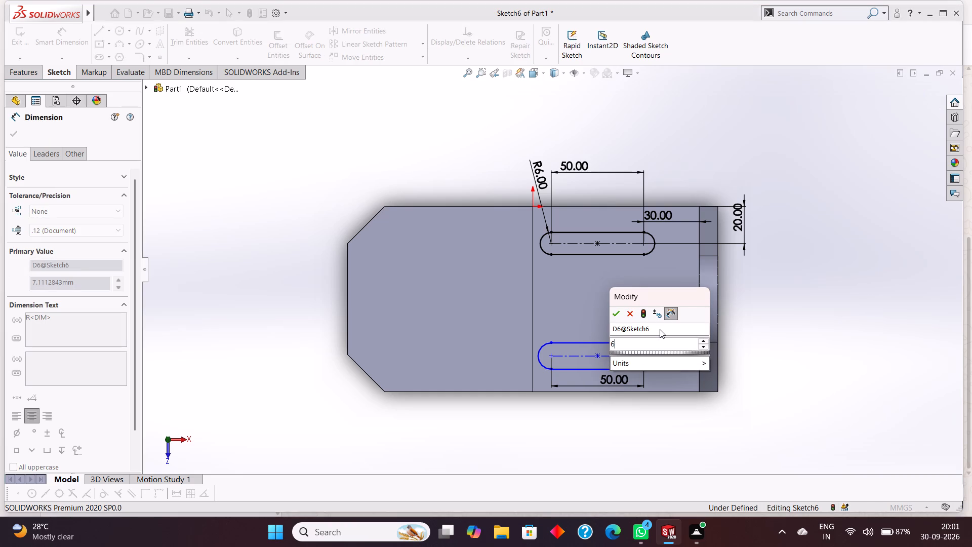
key(Return)
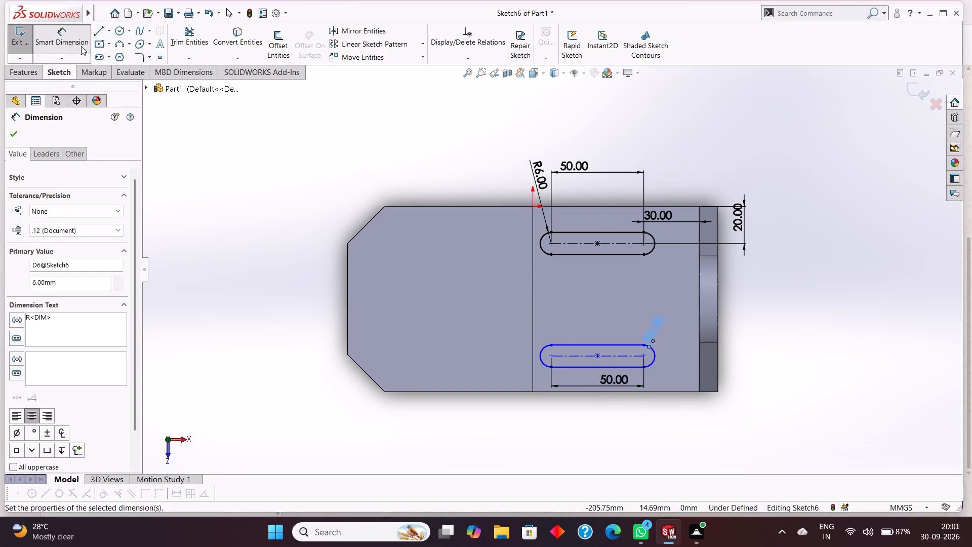
Locate the second slot's arc centre nearest the upright 30 mm from the upright's front face edge and 20 mm from the block's nearby long edge.
click(698, 357)
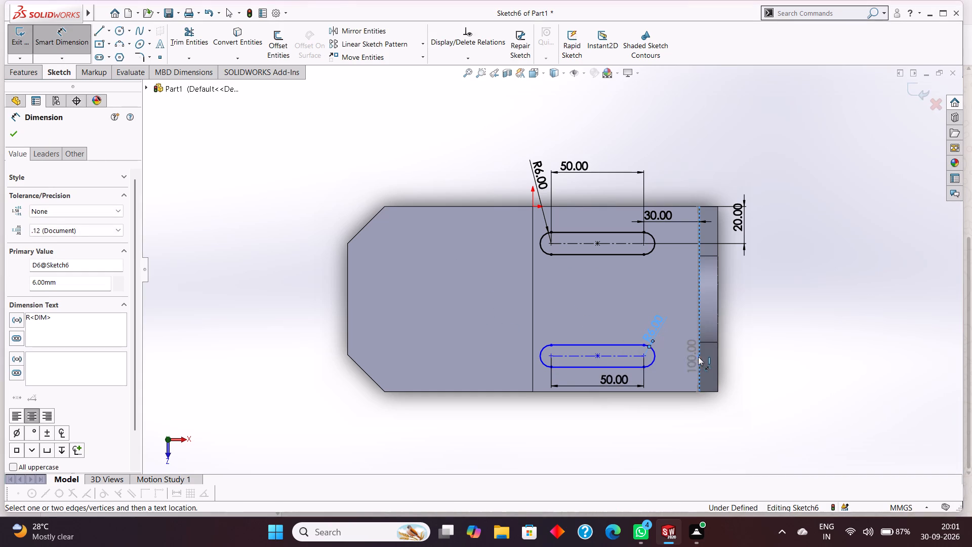
click(643, 355)
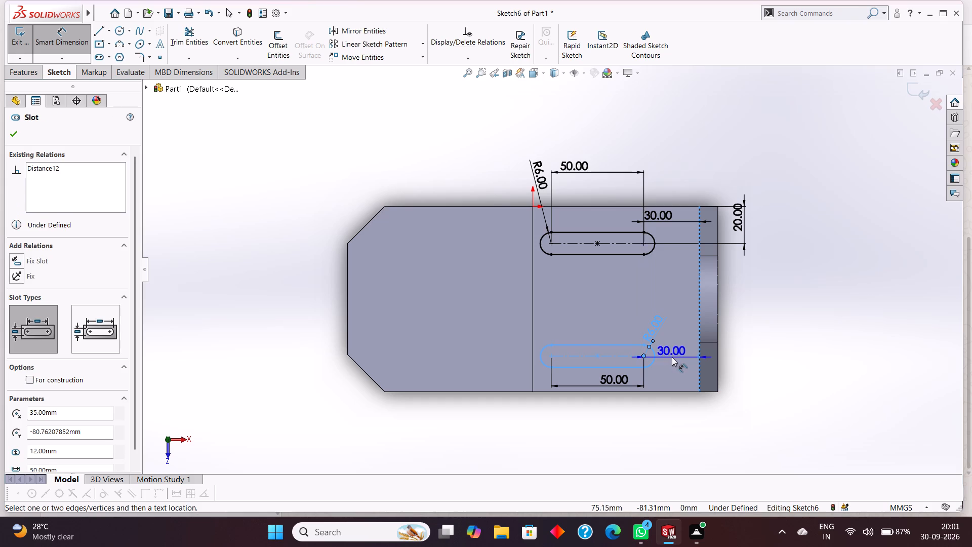
click(673, 357)
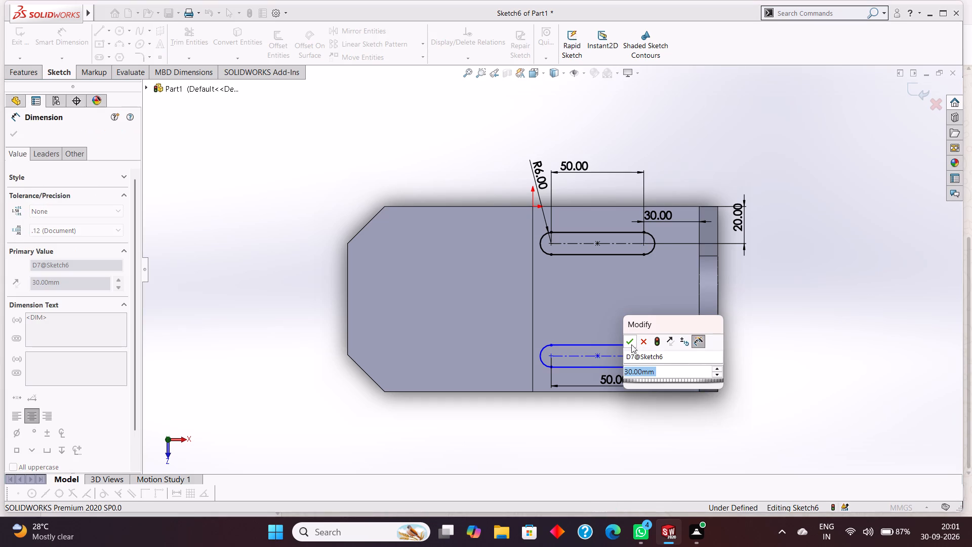
click(627, 341)
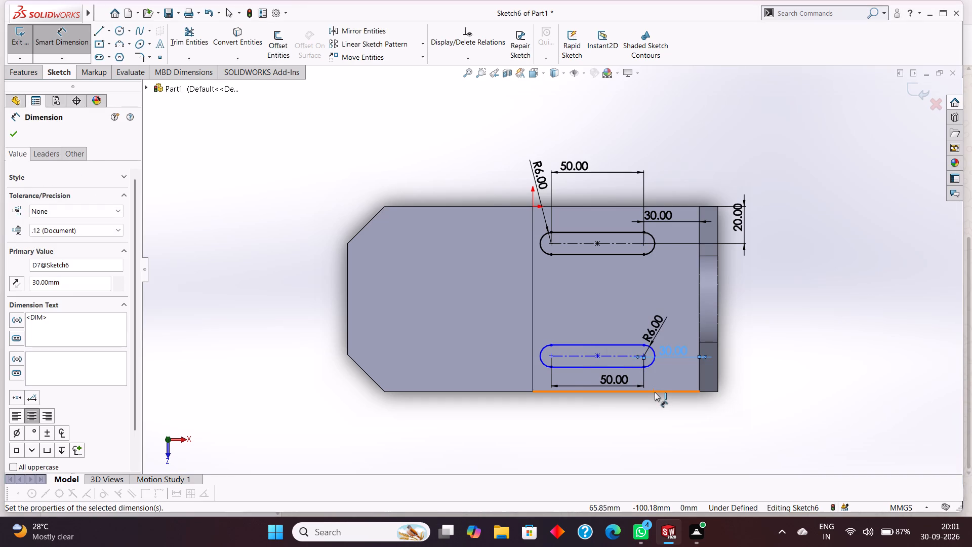
click(655, 392)
click(643, 356)
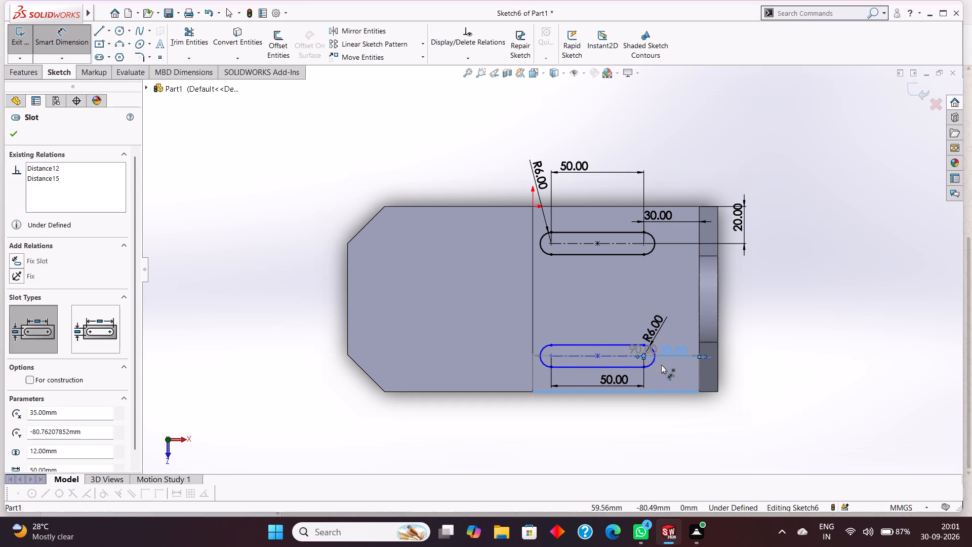
click(669, 370)
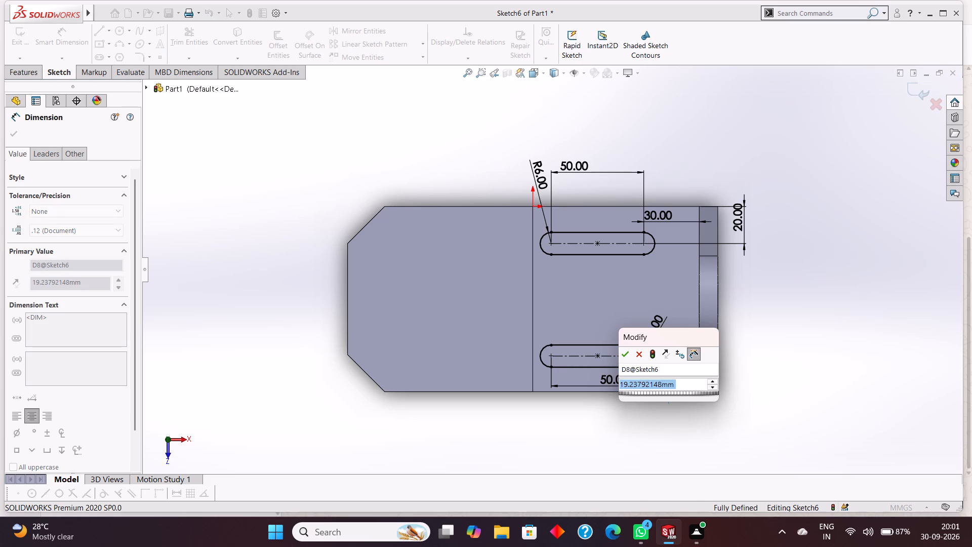
text(20)
key(Return)
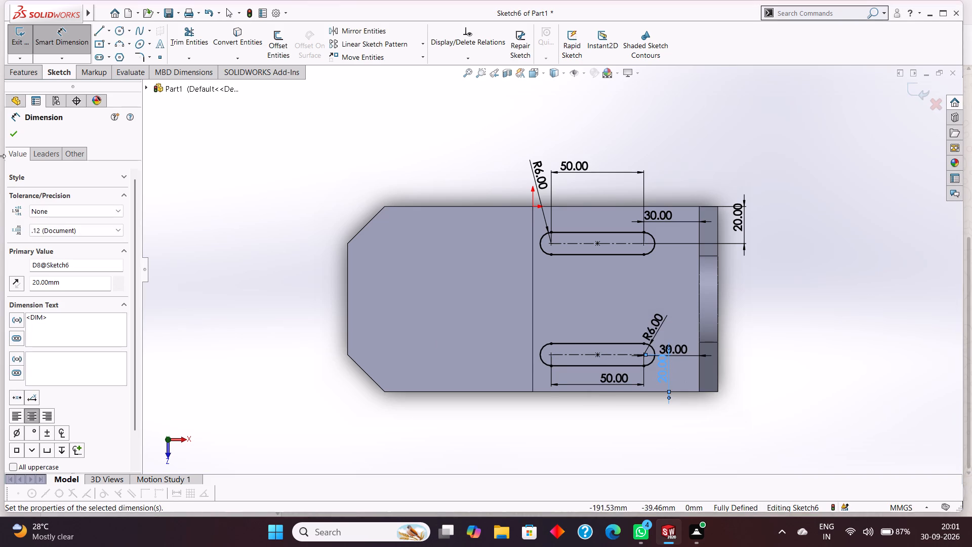
click(15, 133)
Cut both slot profiles down through the block with an Extruded Cut set to Through All.
click(20, 73)
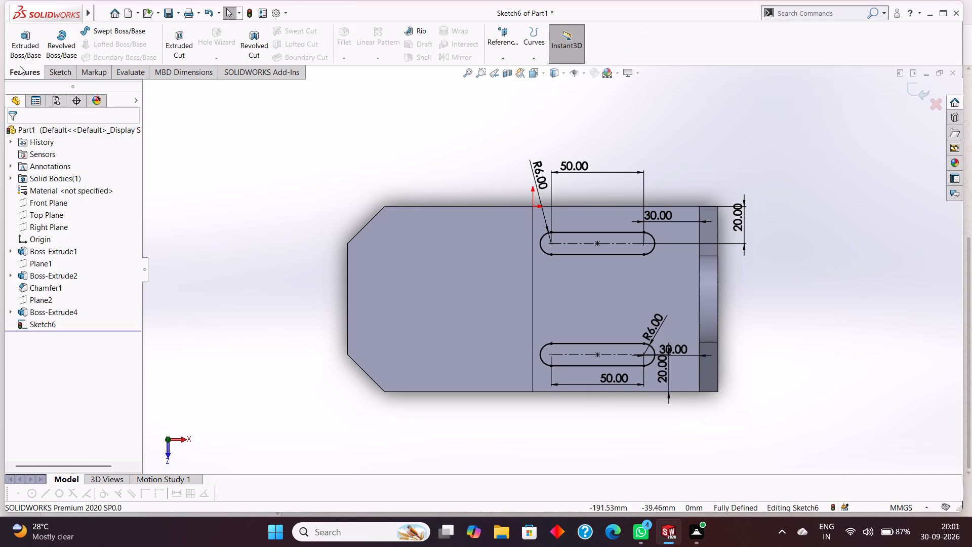
click(21, 42)
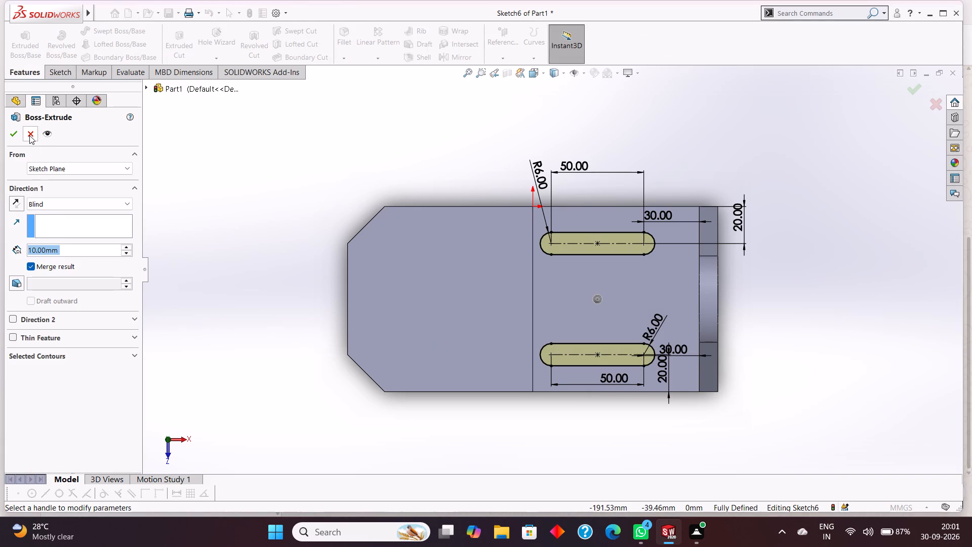
click(29, 135)
click(178, 42)
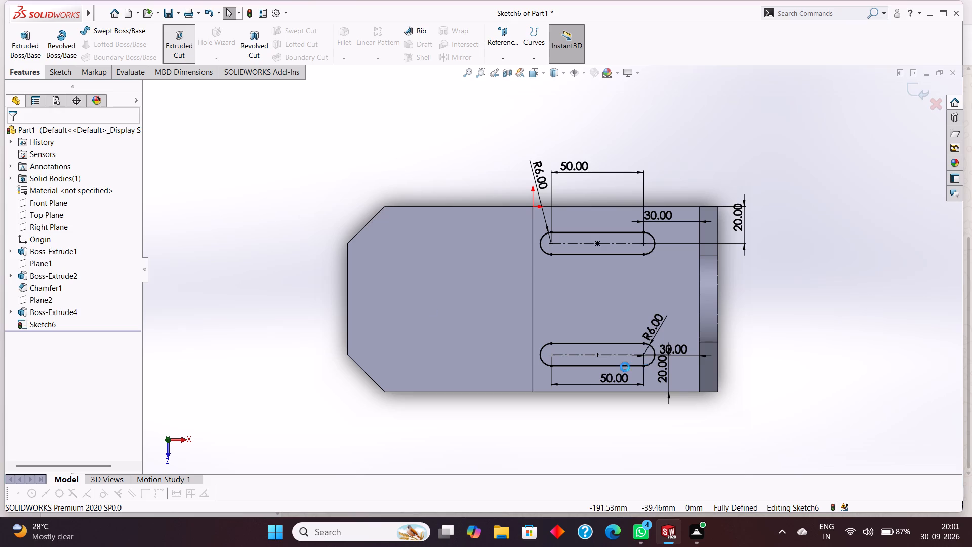
middle_drag(822, 392, 813, 202)
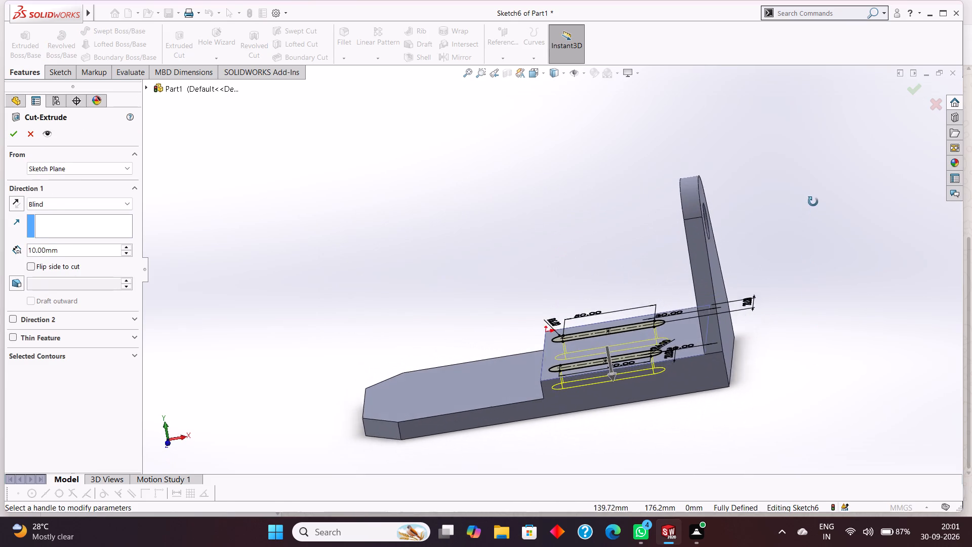
middle_drag(813, 202, 817, 197)
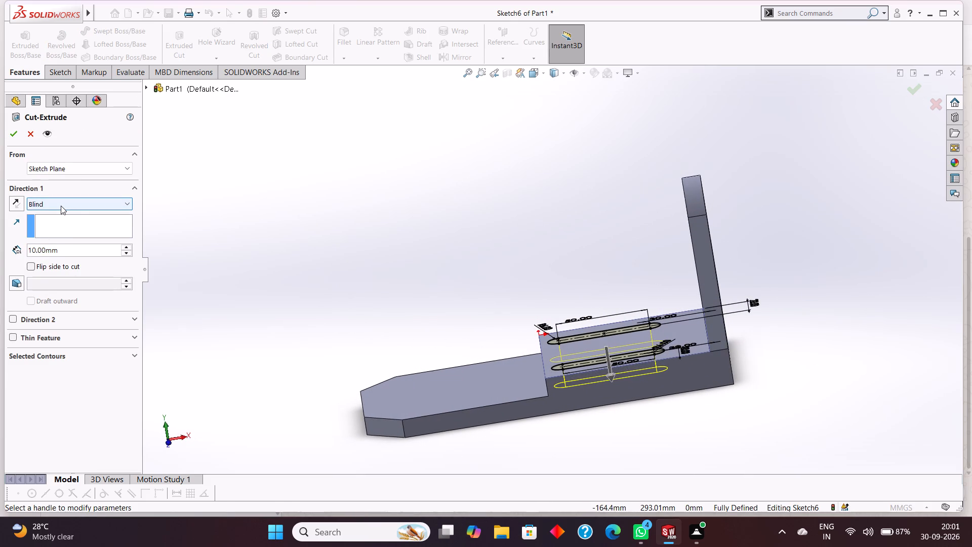
click(61, 206)
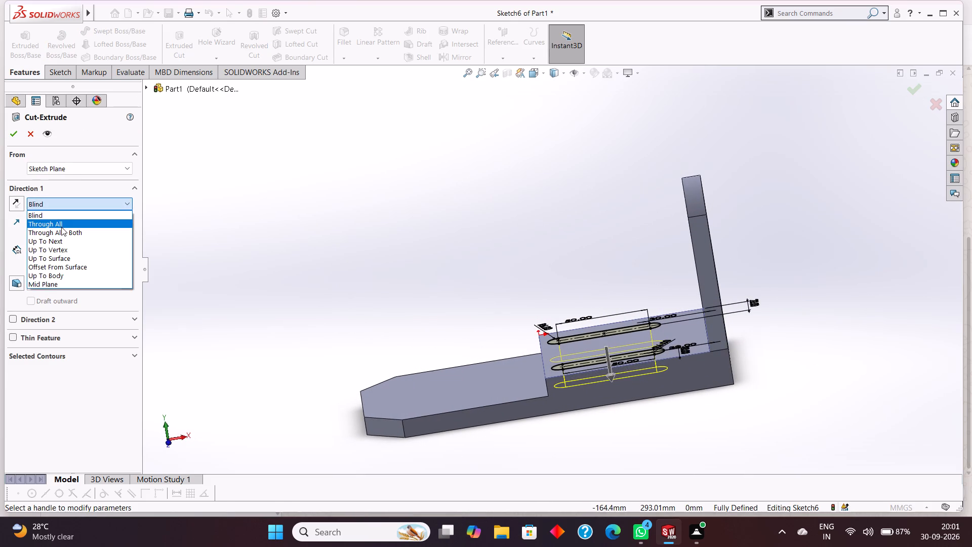
click(61, 227)
click(15, 138)
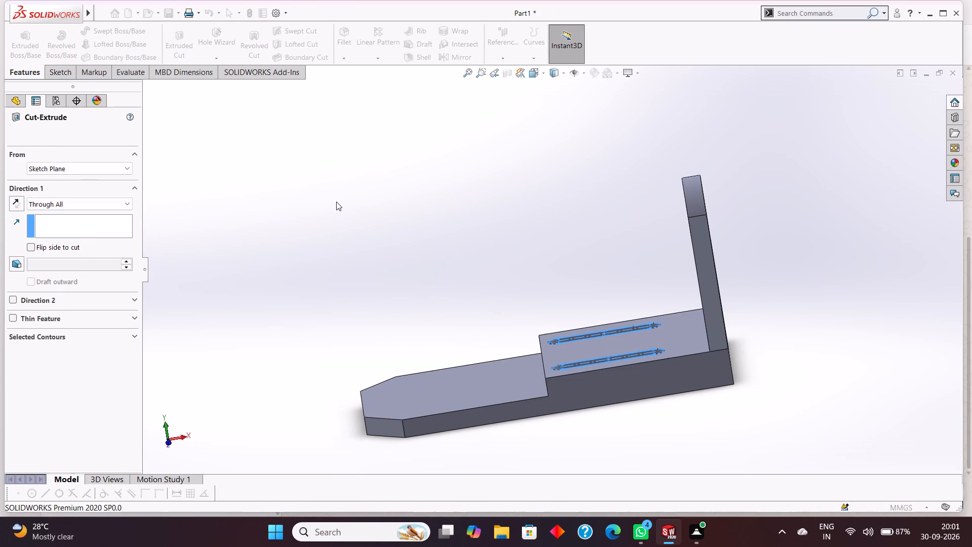
click(336, 200)
middle_drag(343, 185, 370, 235)
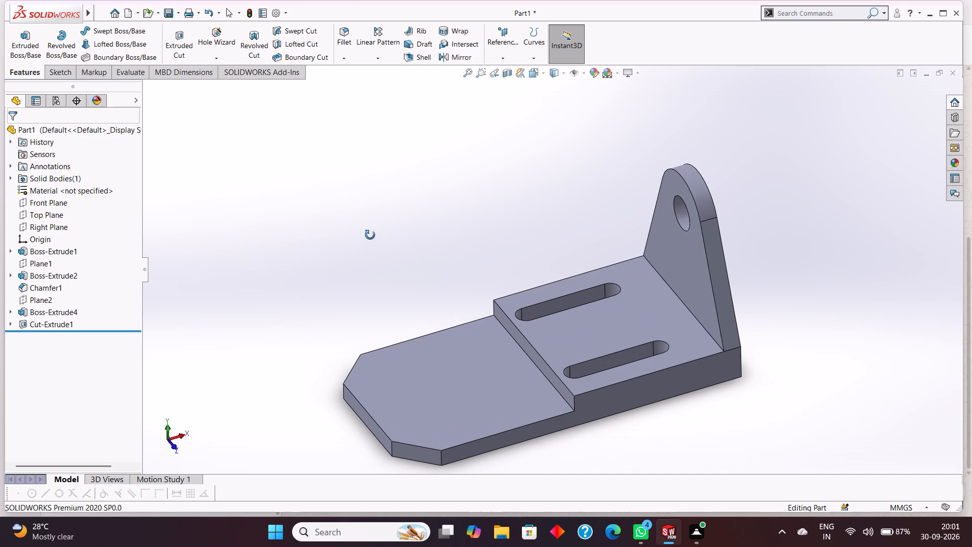
middle_drag(370, 235, 370, 235)
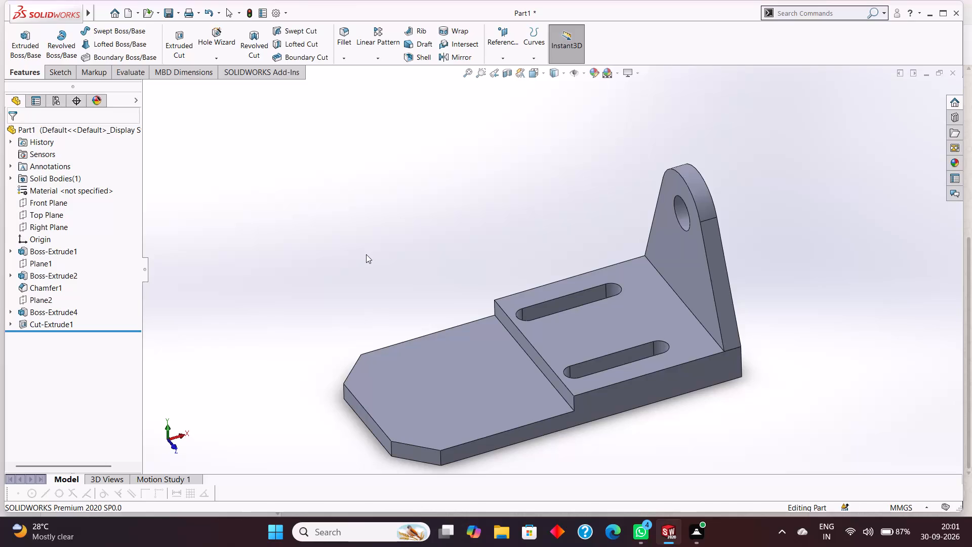
Start a new sketch on the top face of the chamfered plate, viewed face-on.
scroll(366, 254, up, 4)
scroll(451, 264, up, 3)
scroll(477, 273, down, 5)
scroll(476, 273, up, 5)
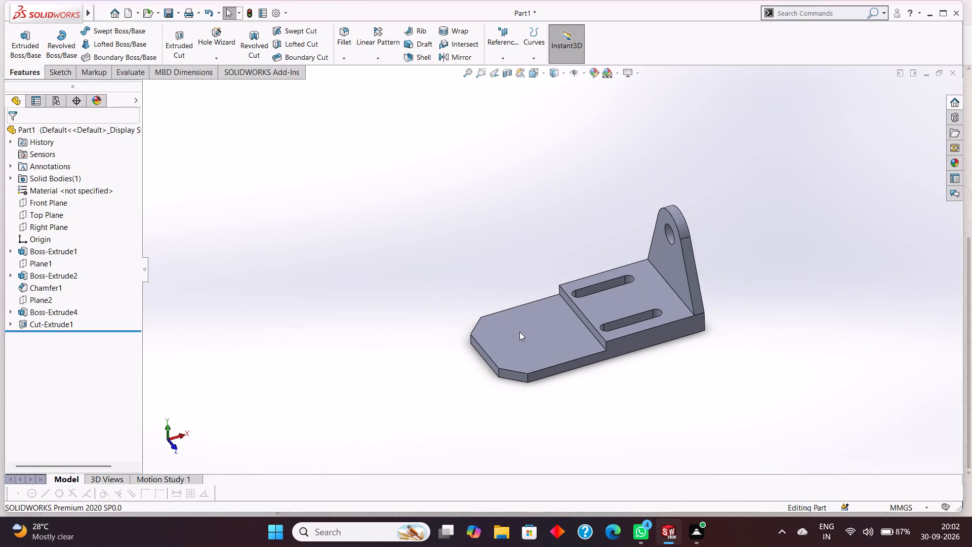
click(519, 332)
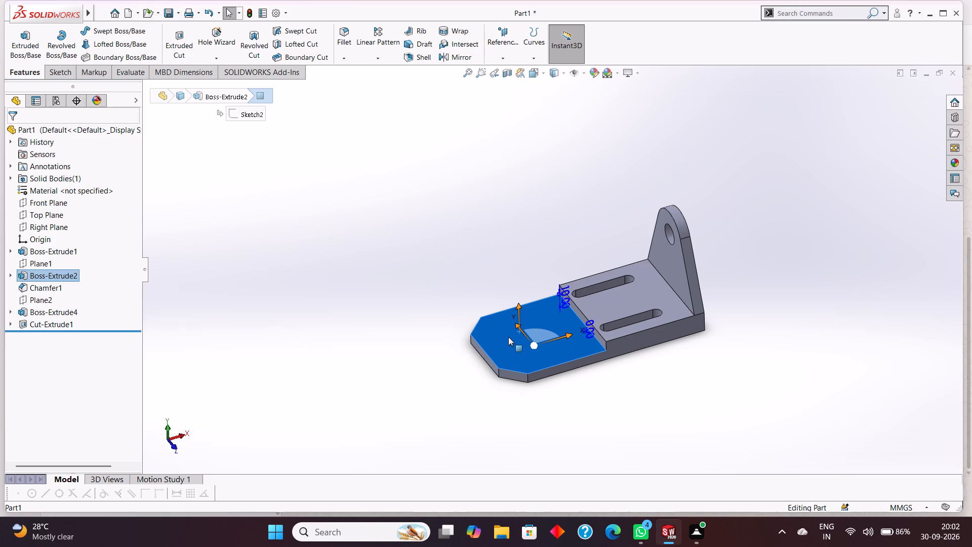
key(ctrl+8)
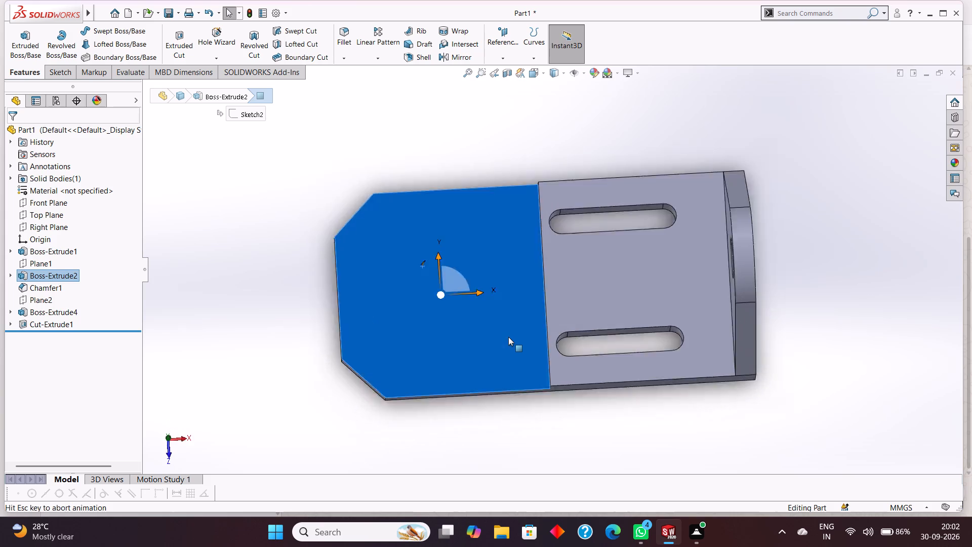
key(Escape)
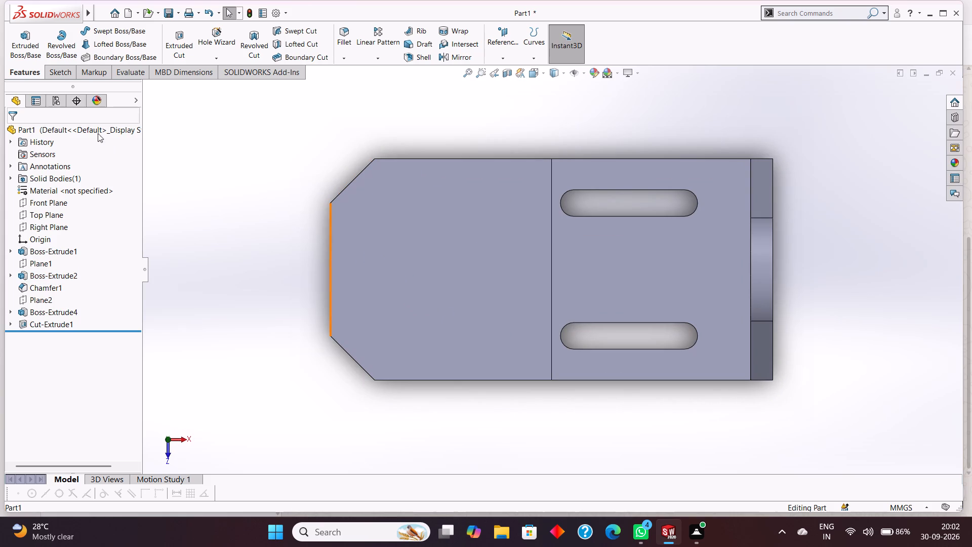
right_click(431, 229)
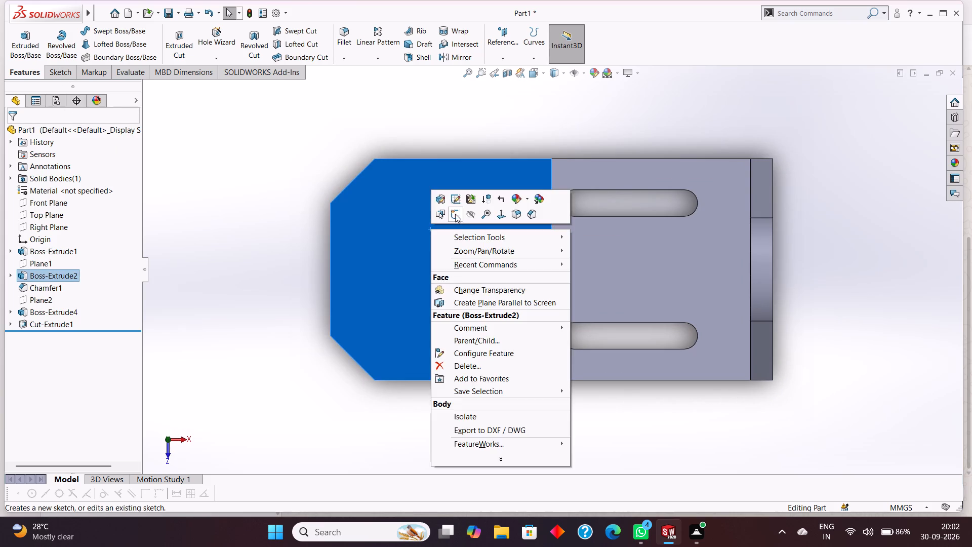
click(455, 214)
key(Escape)
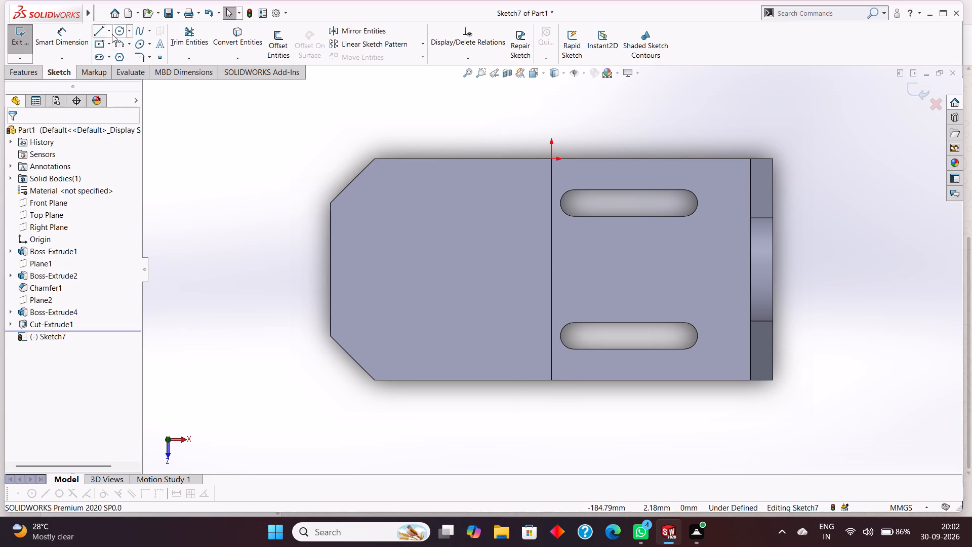
Sketch centerlines from the midpoint of the plate's free end edge: 25 mm along the edge towards the origin side, plus 100 mm lengthwise to the block.
click(112, 32)
click(117, 54)
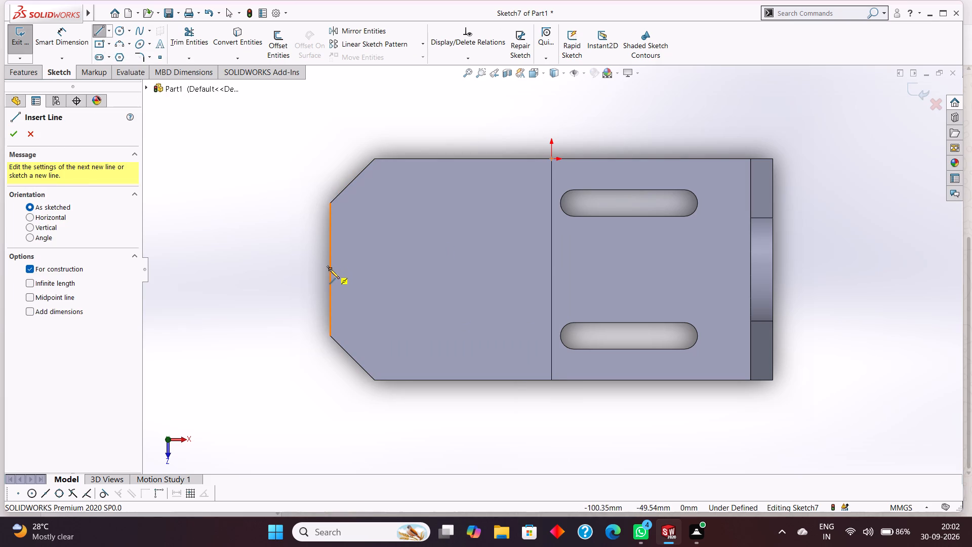
click(331, 269)
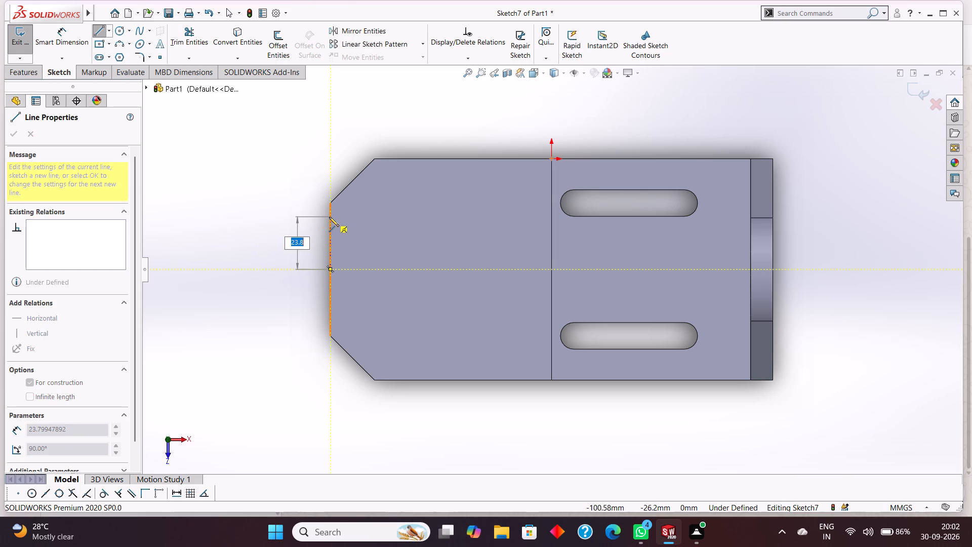
text(25)
key(Return)
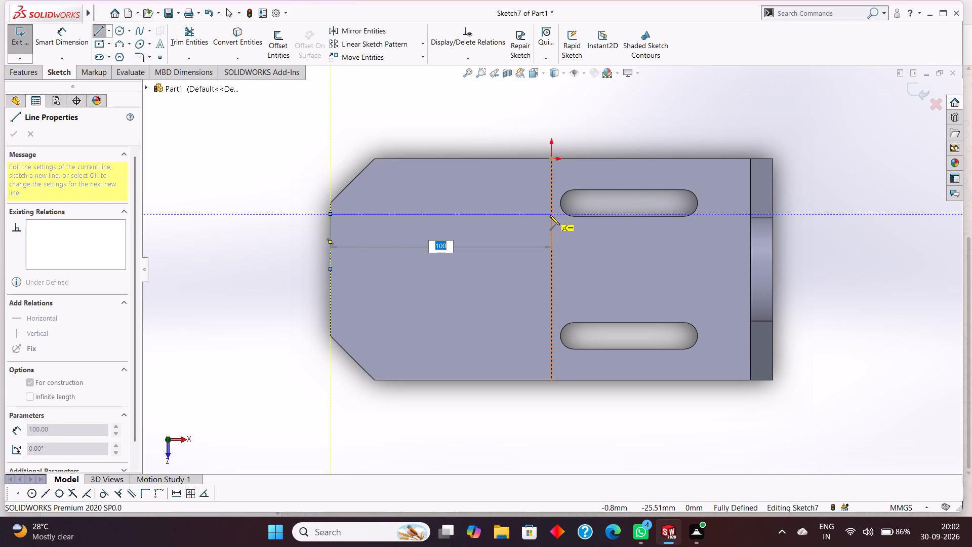
click(550, 215)
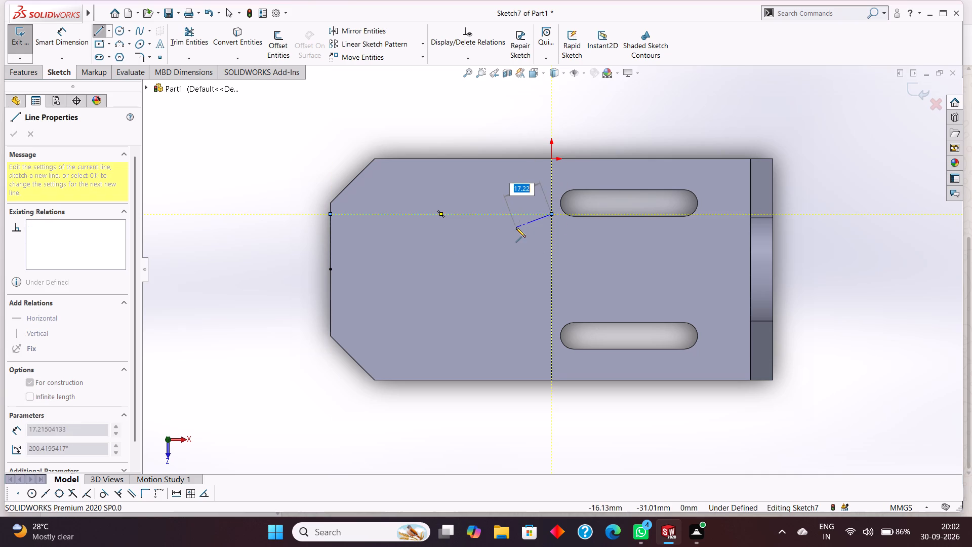
right_click(515, 228)
click(534, 231)
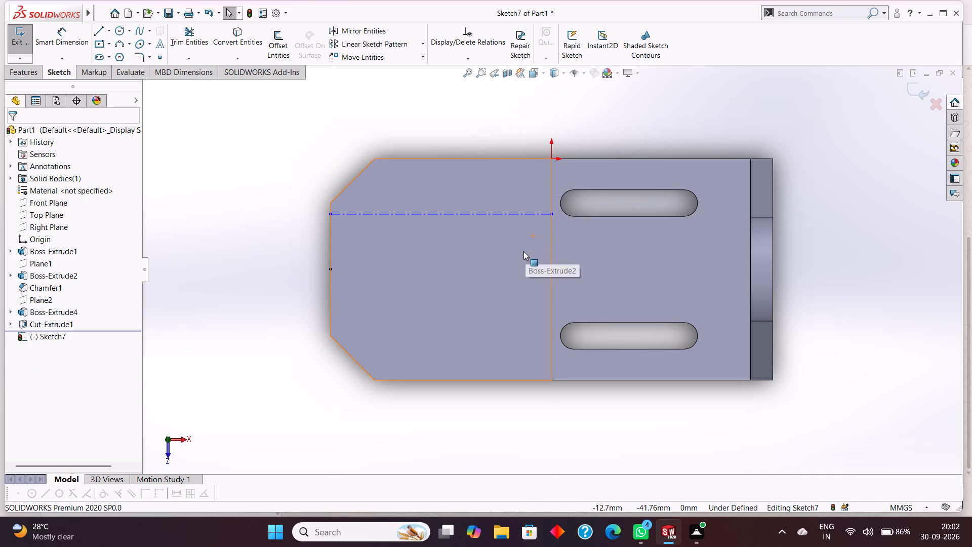
Sketch matching centerlines from the same midpoint: 25 mm along the end edge away from the origin side, plus 100 mm lengthwise to the block.
click(106, 35)
click(123, 54)
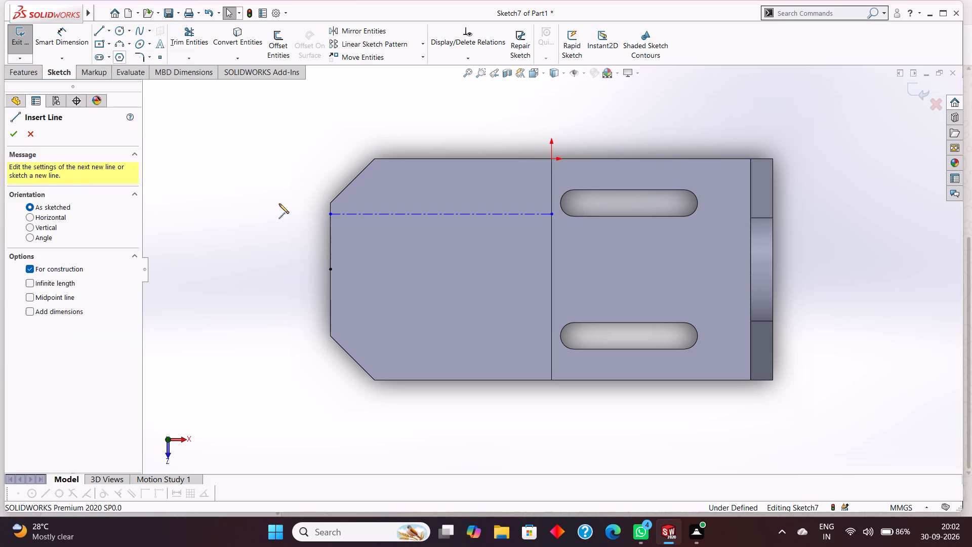
click(330, 270)
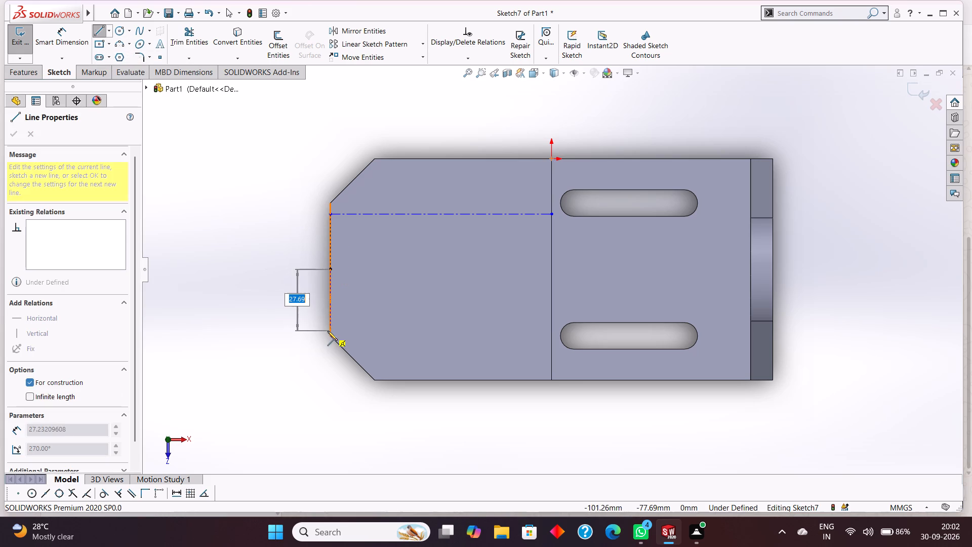
text(25)
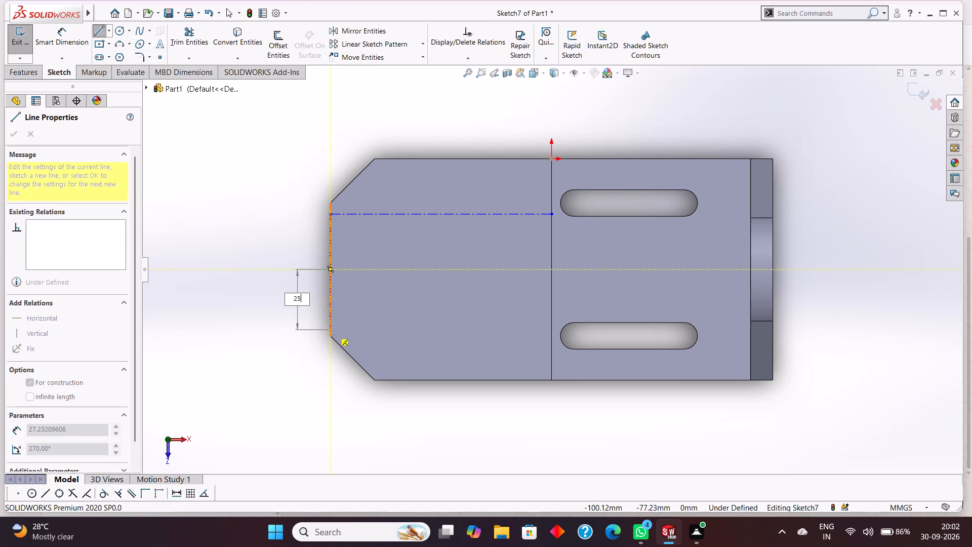
key(Return)
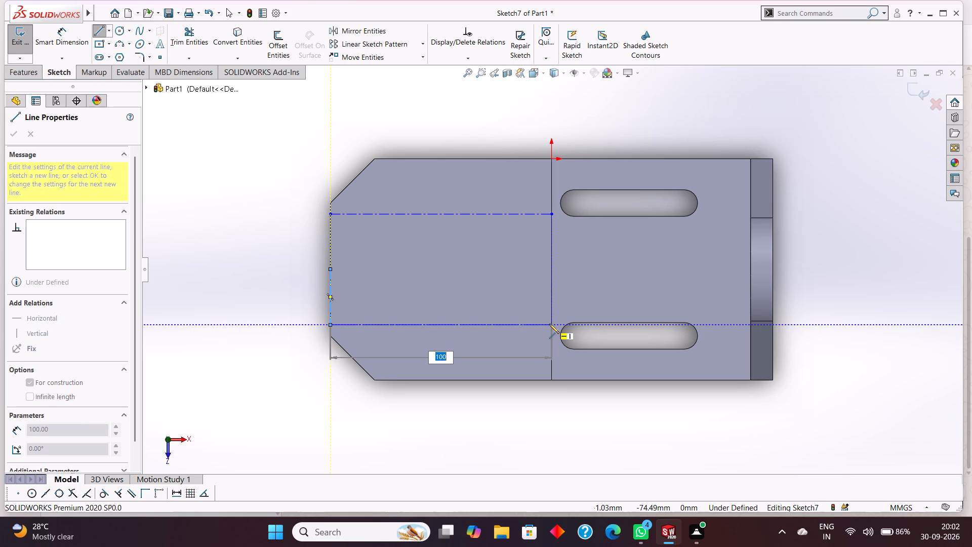
click(551, 325)
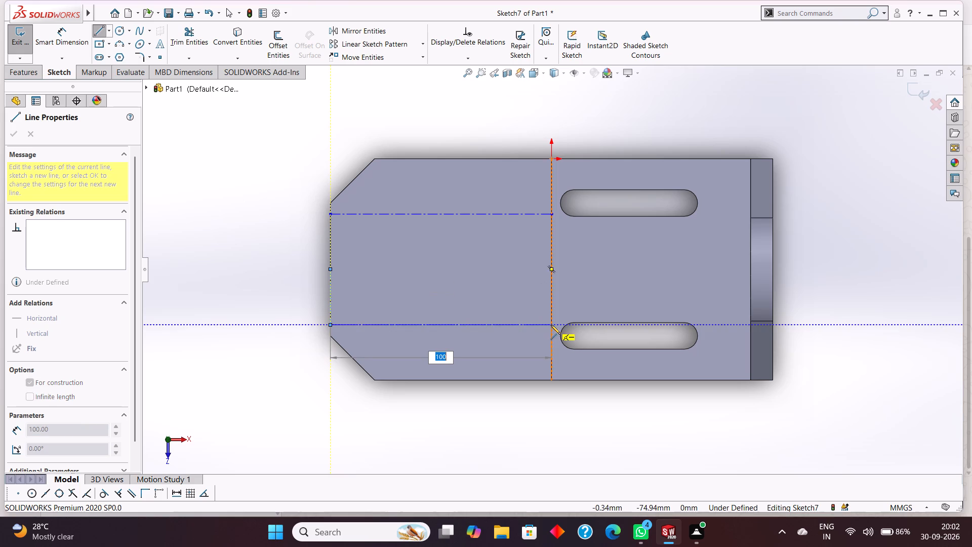
right_click(515, 346)
click(540, 350)
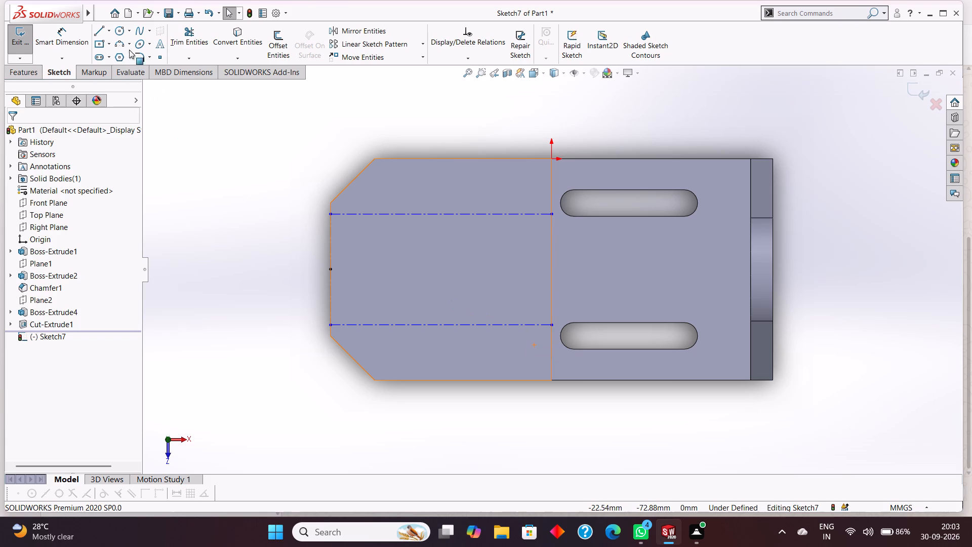
Sketch a 5 mm radius circle centred on the origin-side lengthwise centerline, about 14 mm from the block edge.
click(122, 32)
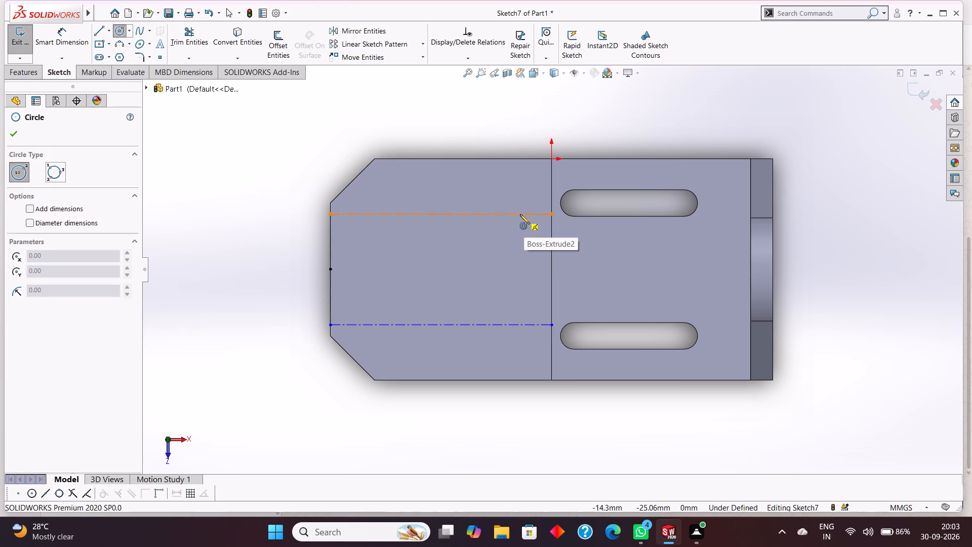
drag(520, 214, 520, 214)
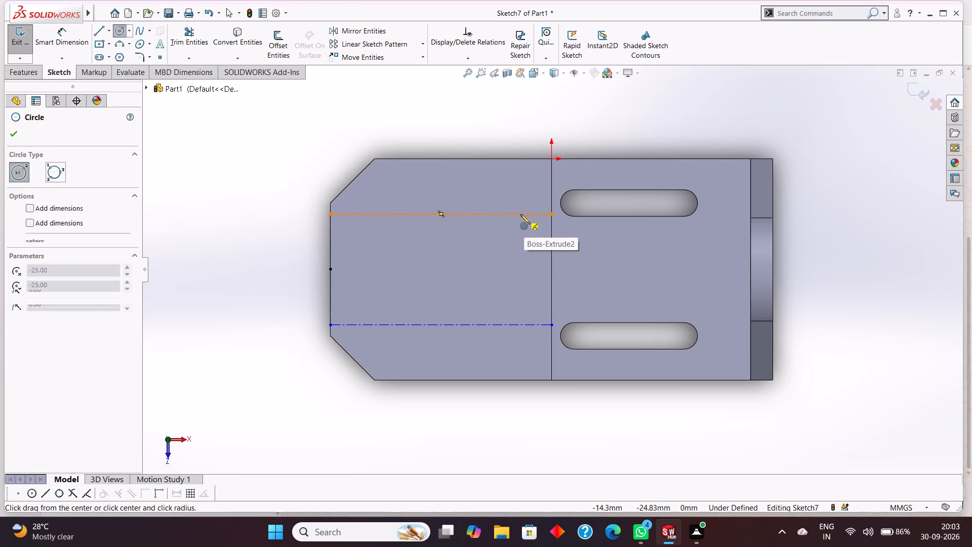
drag(520, 214, 530, 226)
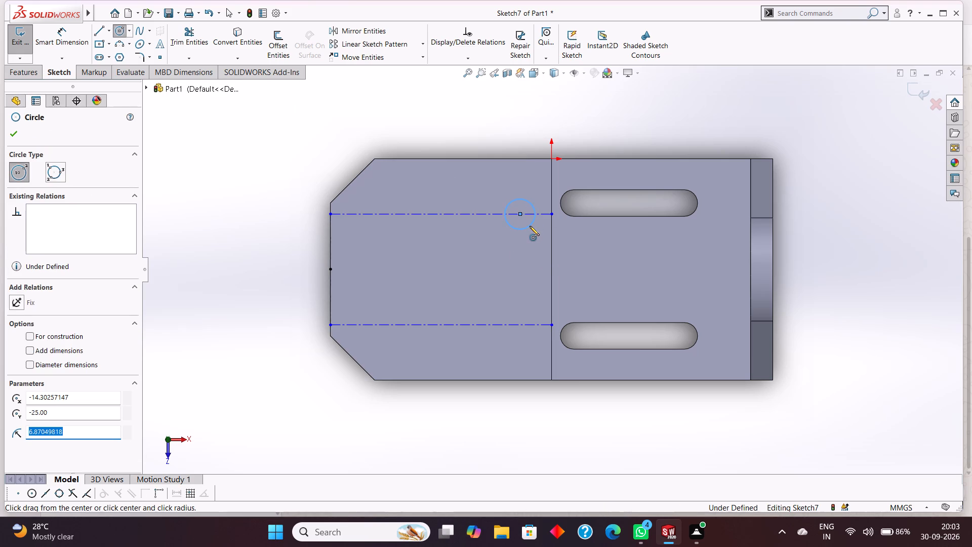
key(5)
key(Return)
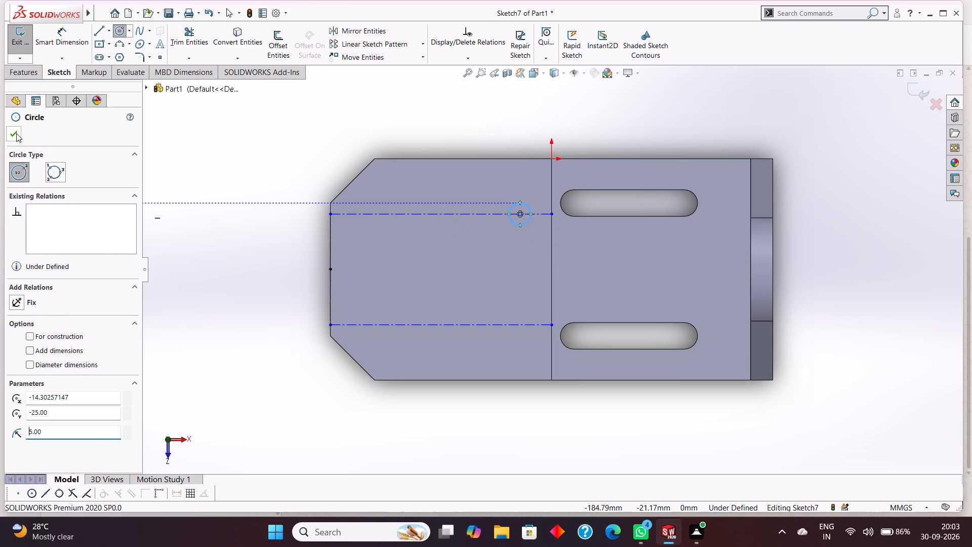
click(16, 133)
Dimension the circle to 10 mm diameter and locate its centre 20 mm from the block edge.
click(71, 26)
drag(516, 204, 511, 202)
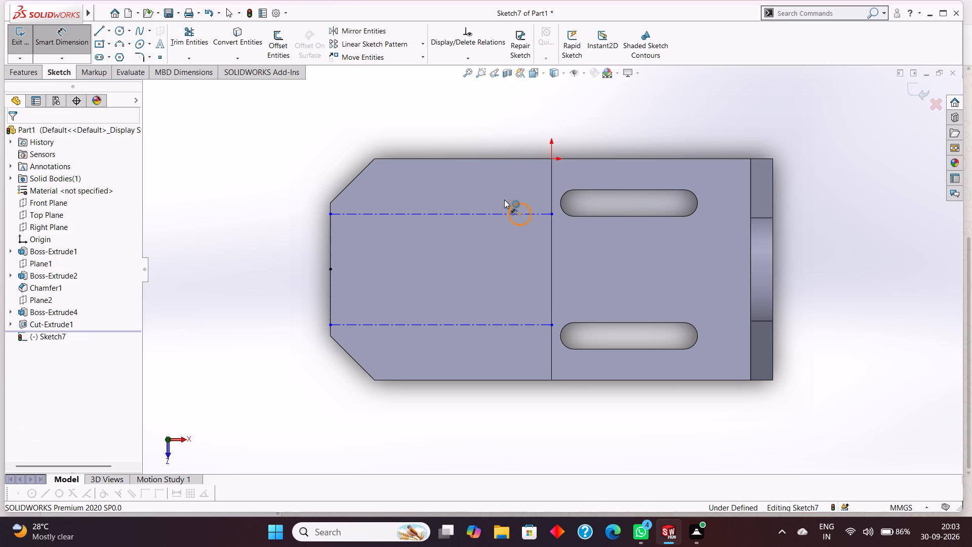
click(493, 187)
click(449, 167)
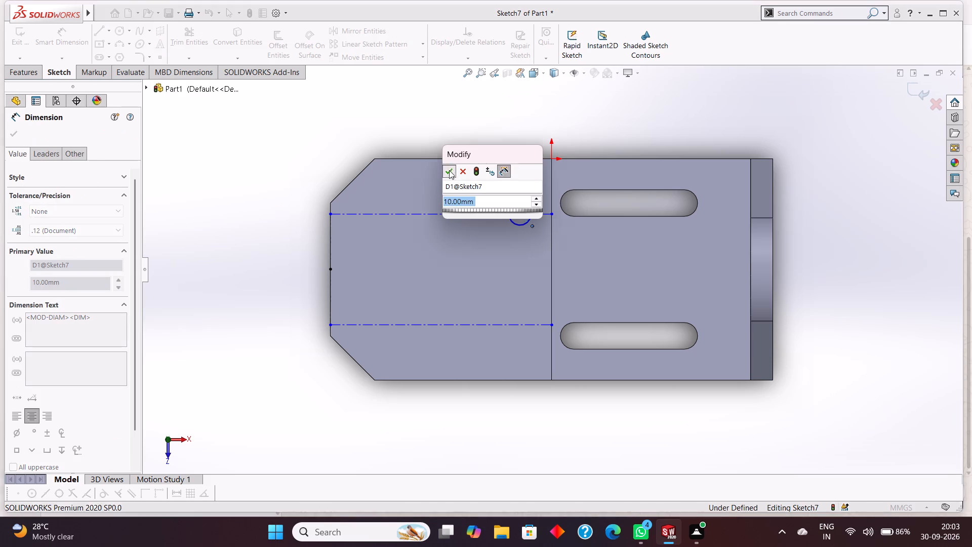
click(552, 189)
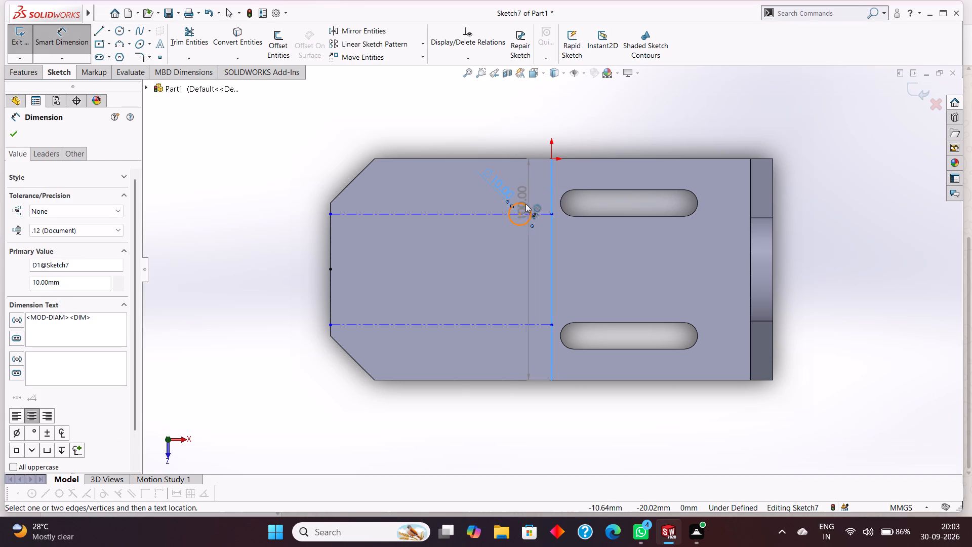
click(519, 212)
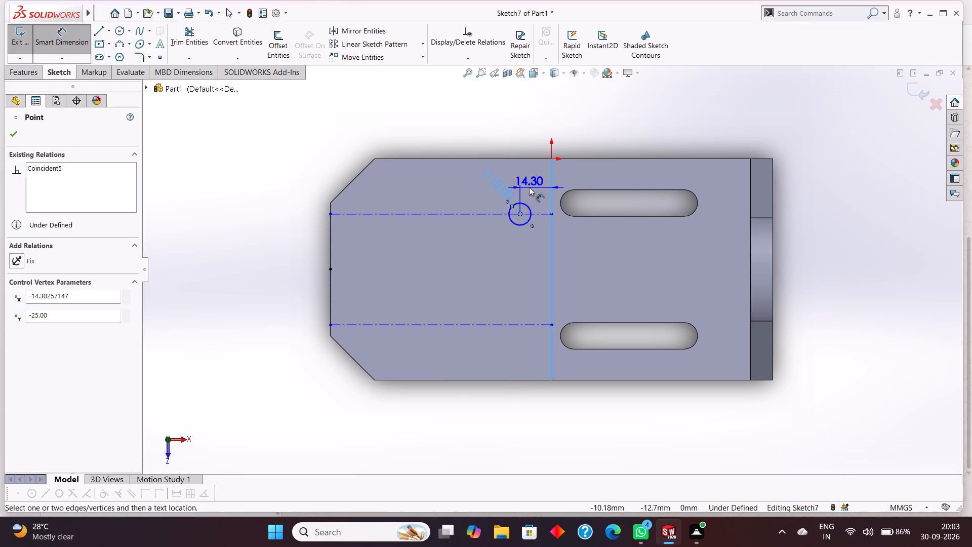
click(529, 187)
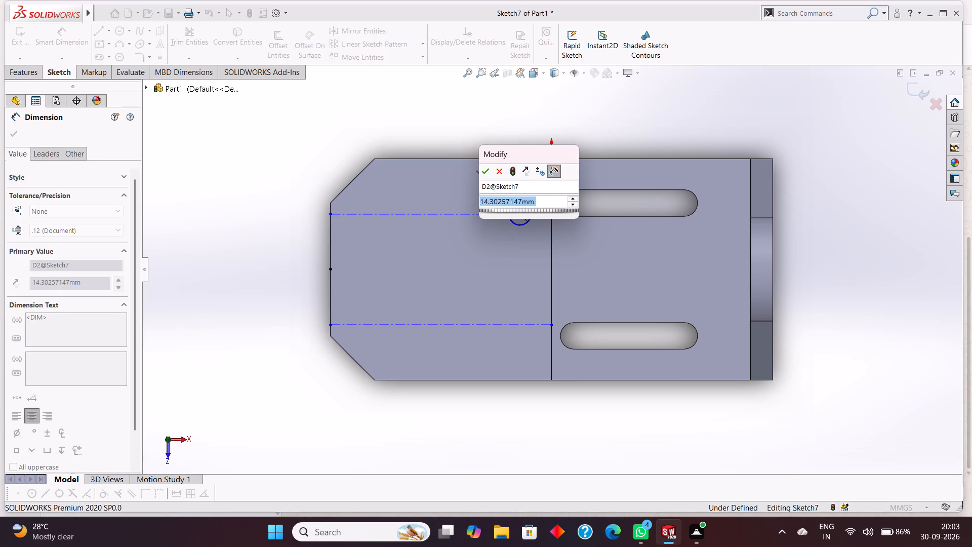
text(20)
key(Return)
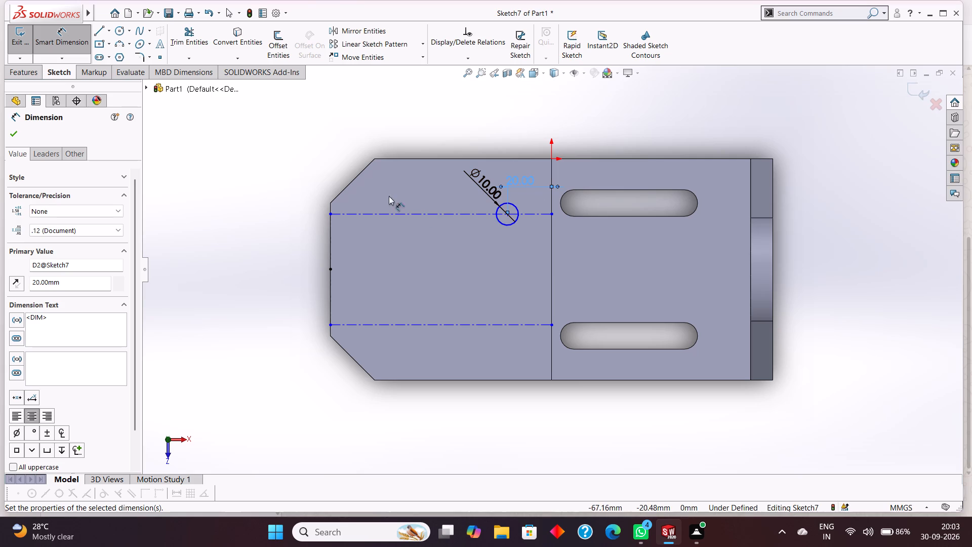
click(14, 131)
Sketch a second 5 mm radius circle on the same lengthwise centerline, about 42 mm from the first towards the plate's free end.
click(115, 29)
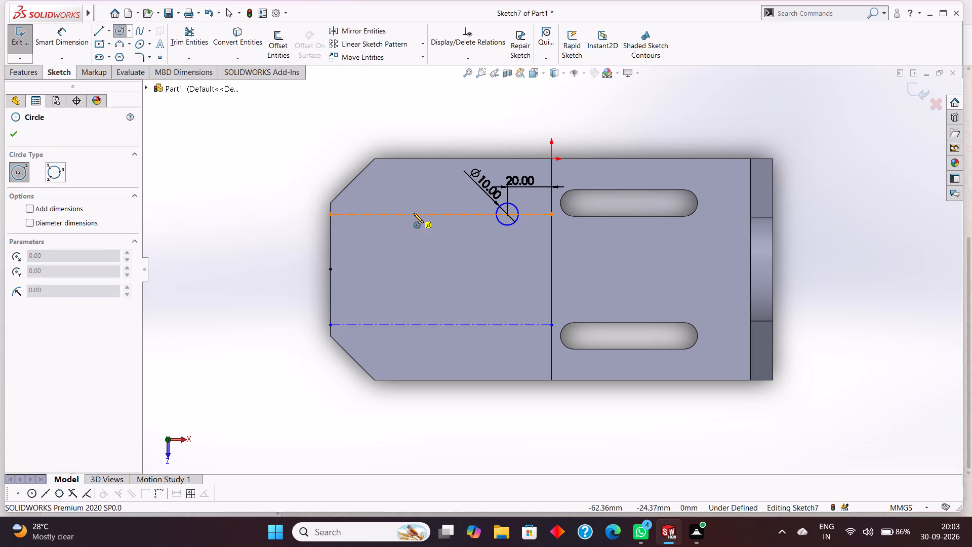
drag(414, 213, 422, 222)
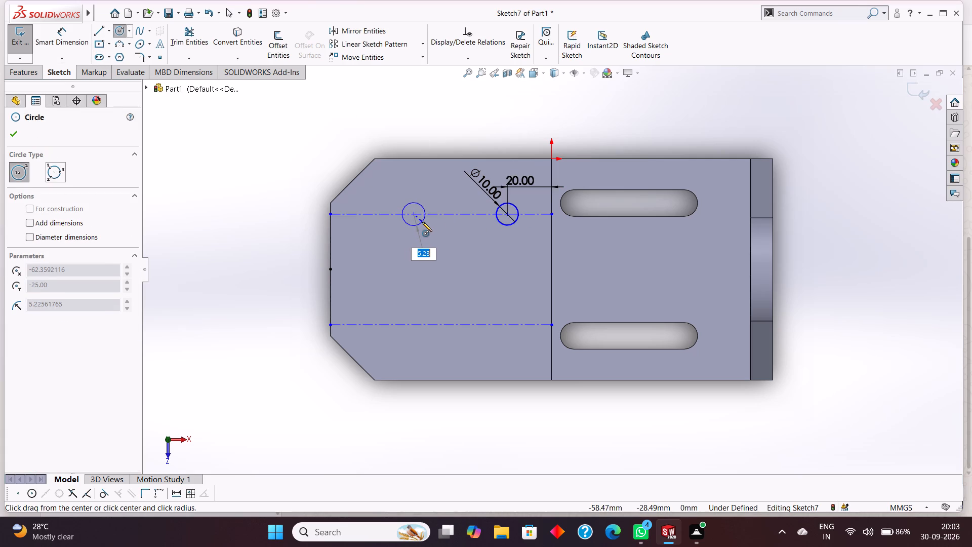
key(BackSpace)
key(5)
key(Return)
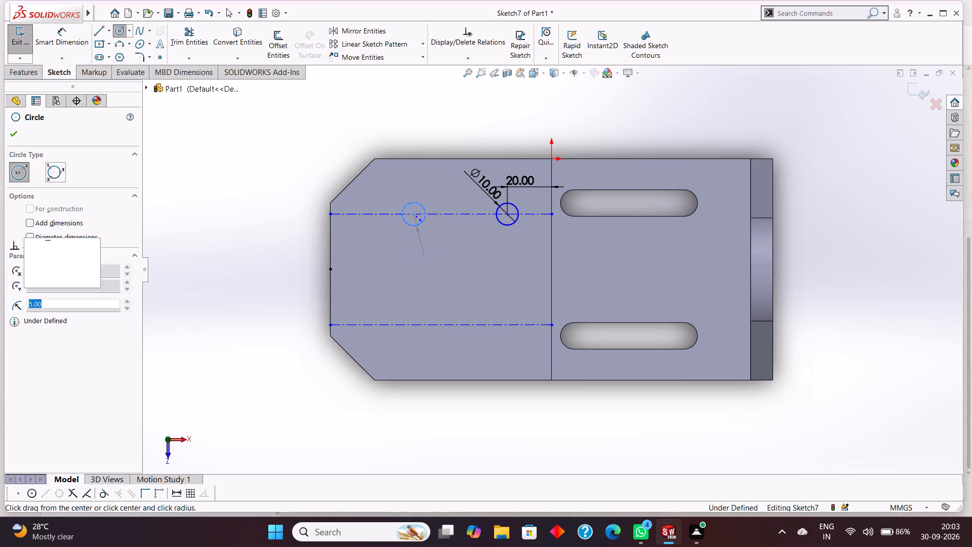
click(13, 129)
Dimension the centre-to-centre spacing of the two circles to 40 mm.
click(54, 43)
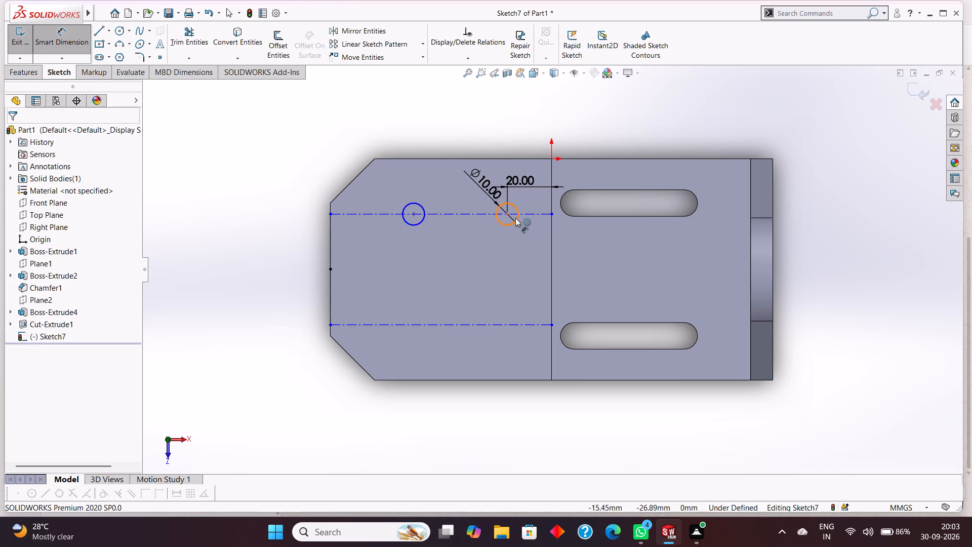
click(506, 212)
click(414, 214)
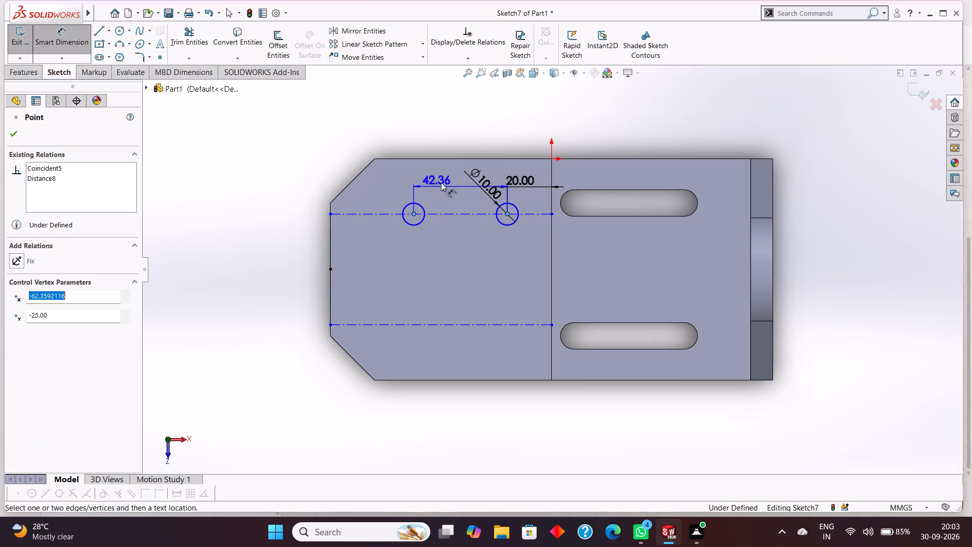
click(461, 127)
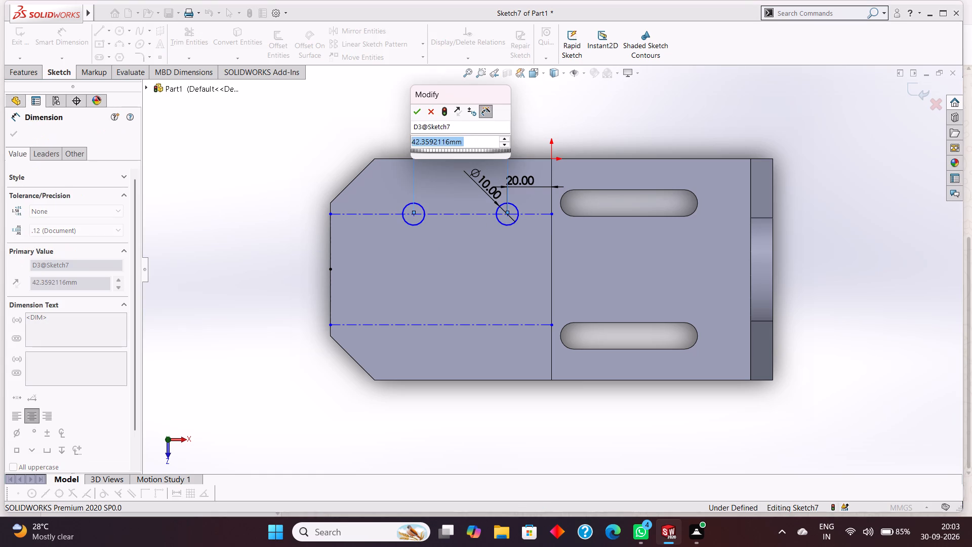
text(40)
key(Return)
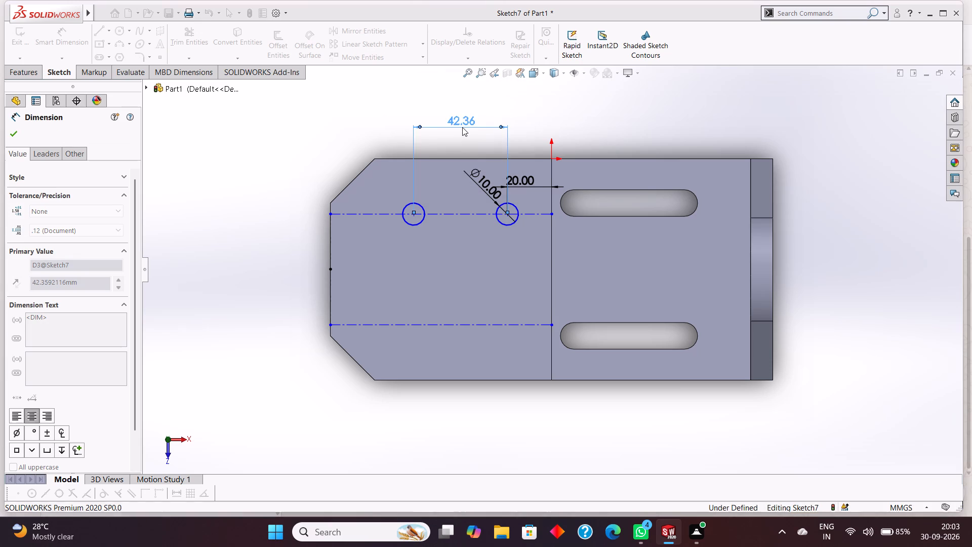
Sketch two 5 mm radius circles on the other lengthwise centerline, with centres aligned to the existing pair at 20 and 60 mm from the block edge.
click(14, 132)
click(113, 31)
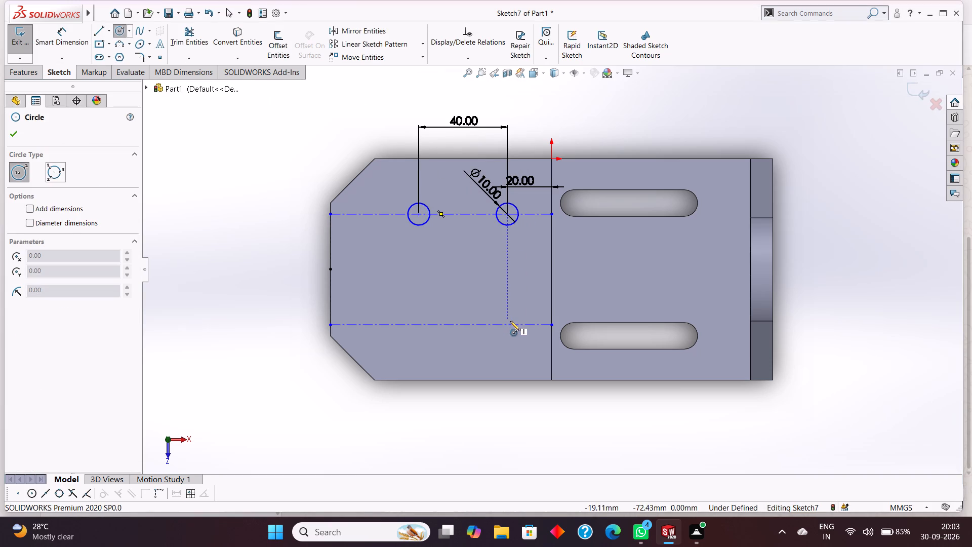
drag(507, 324, 515, 334)
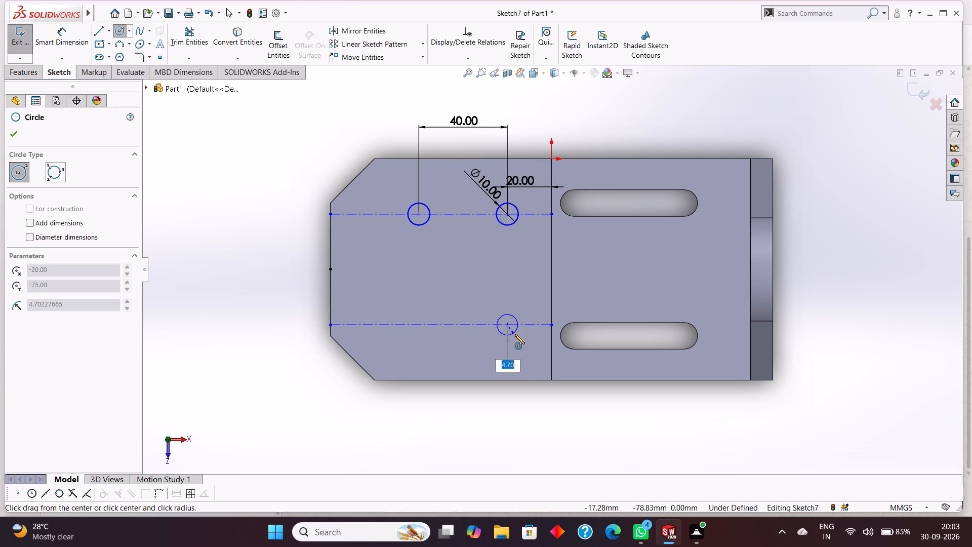
drag(515, 334, 517, 336)
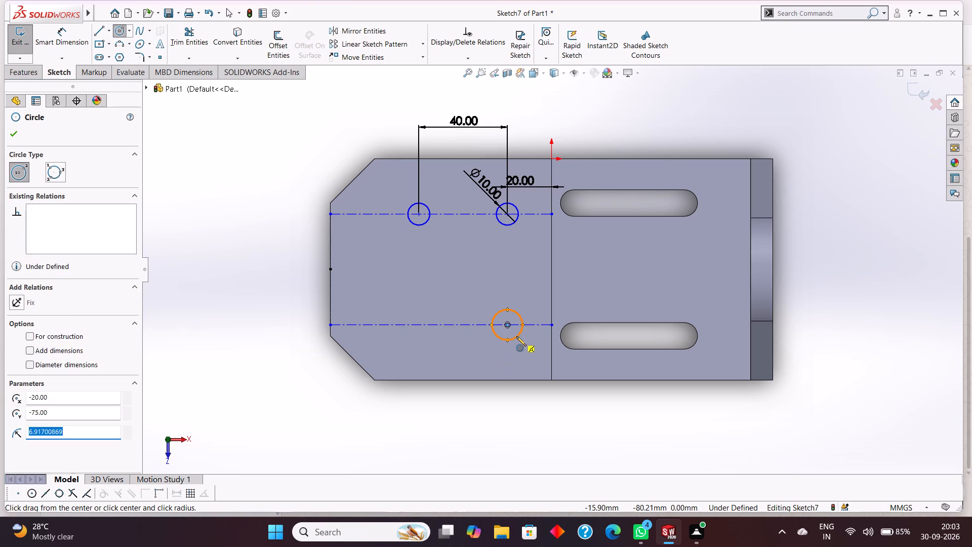
key(BackSpace)
key(5)
key(Return)
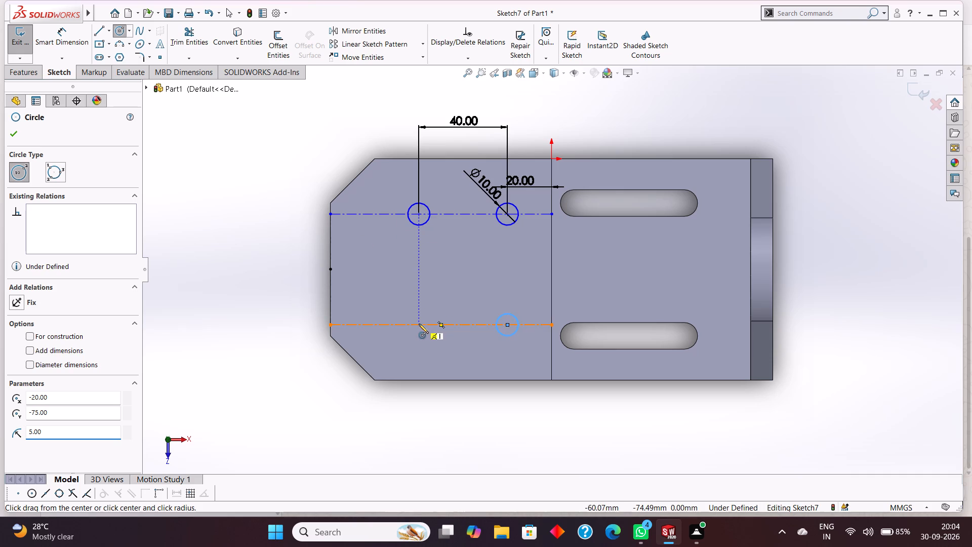
drag(419, 324, 427, 336)
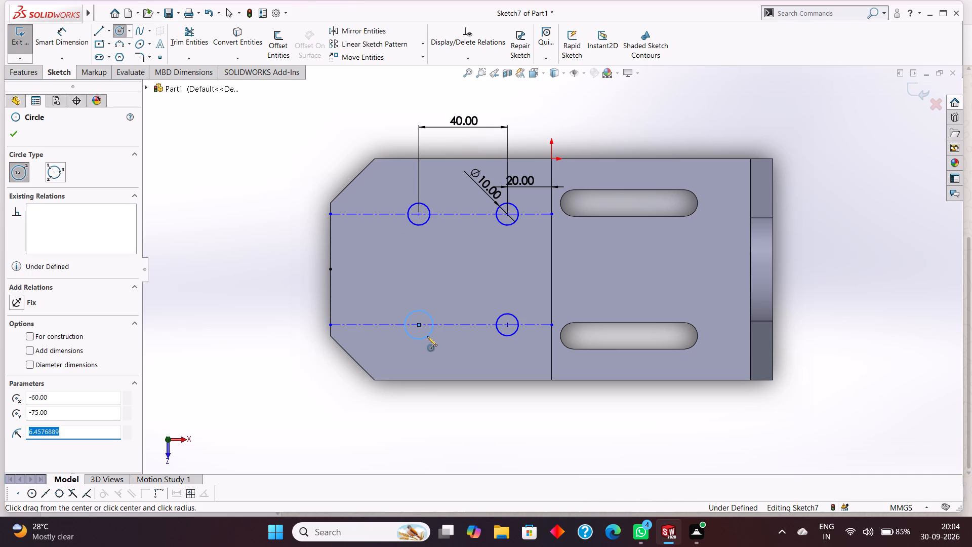
key(BackSpace)
key(5)
key(Return)
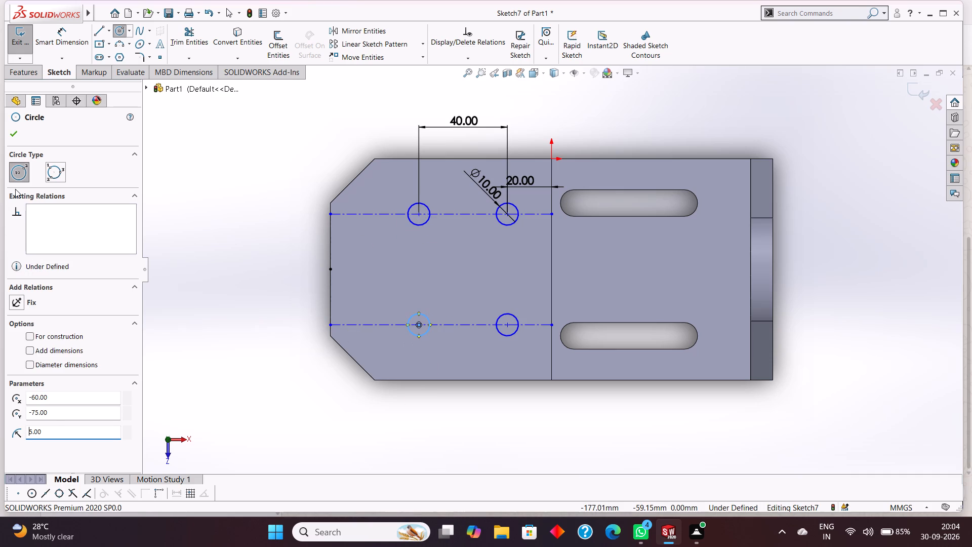
click(17, 133)
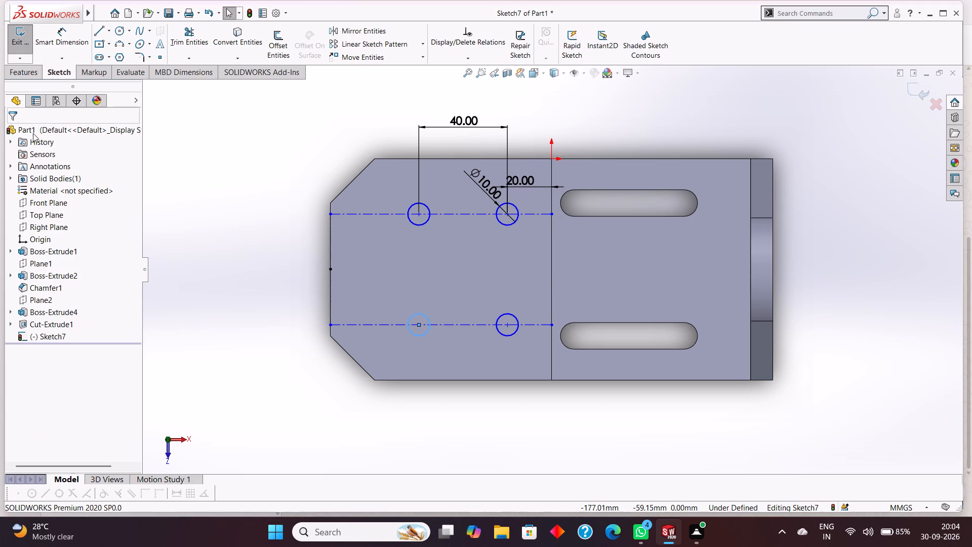
Cut-extrude the four circles into the chamfered plate as a blind cut 10 mm deep.
click(26, 74)
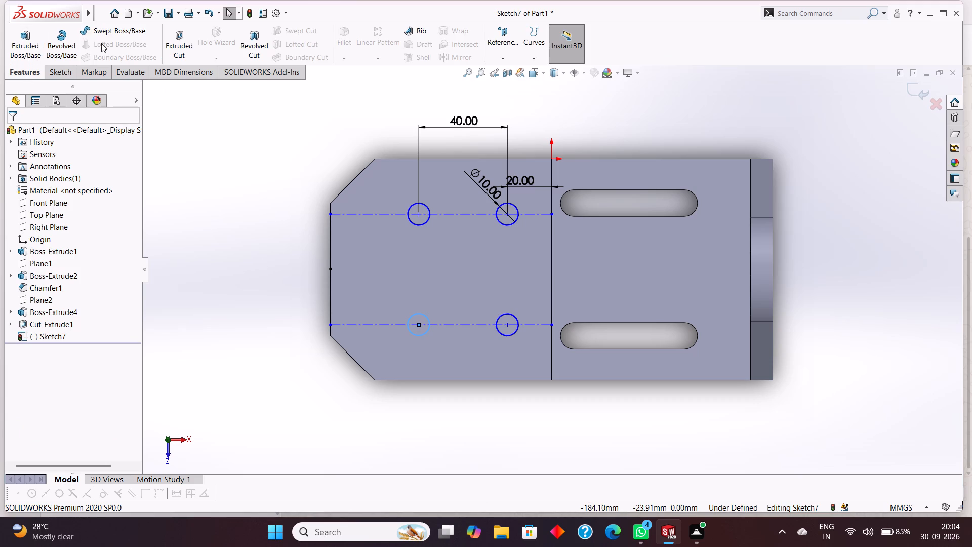
click(171, 46)
middle_drag(925, 370, 905, 280)
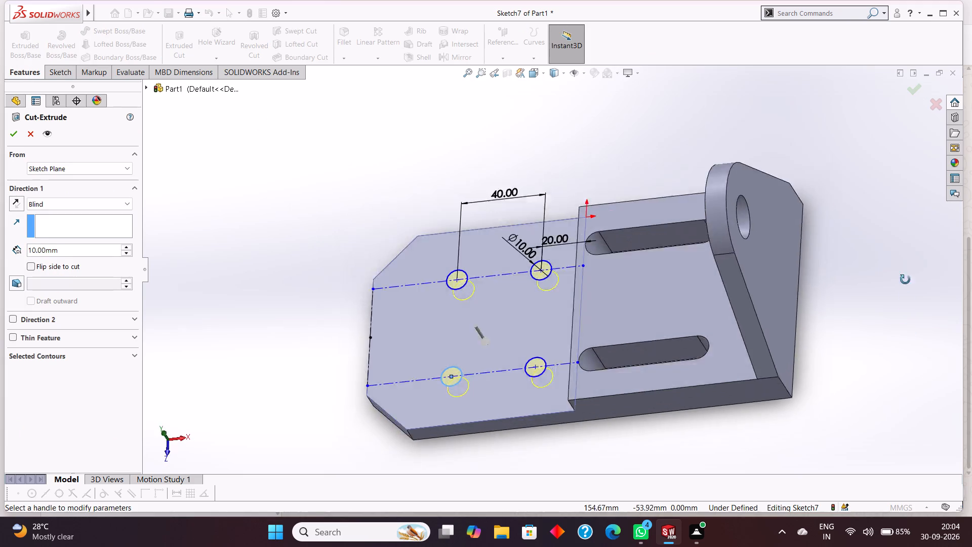
middle_drag(905, 280, 913, 239)
scroll(912, 253, up, 2)
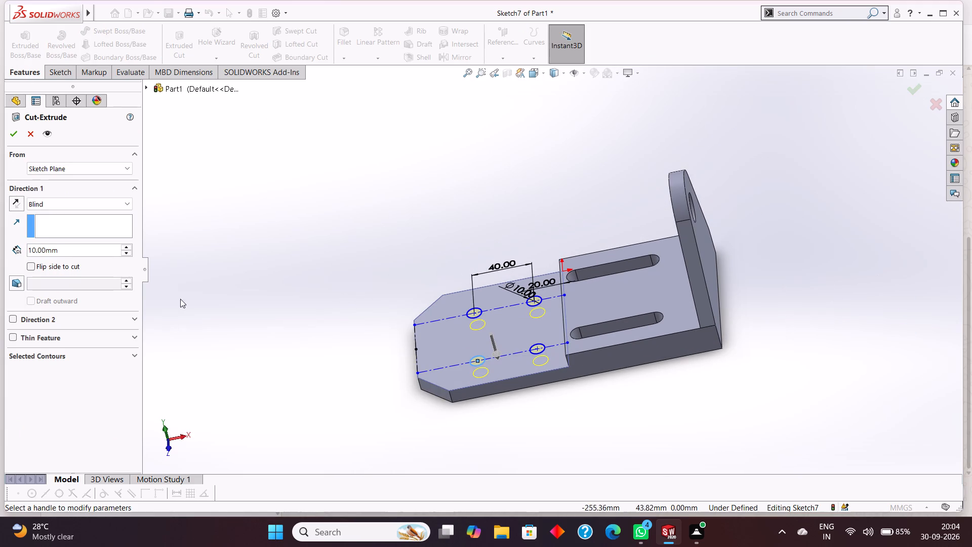
click(16, 138)
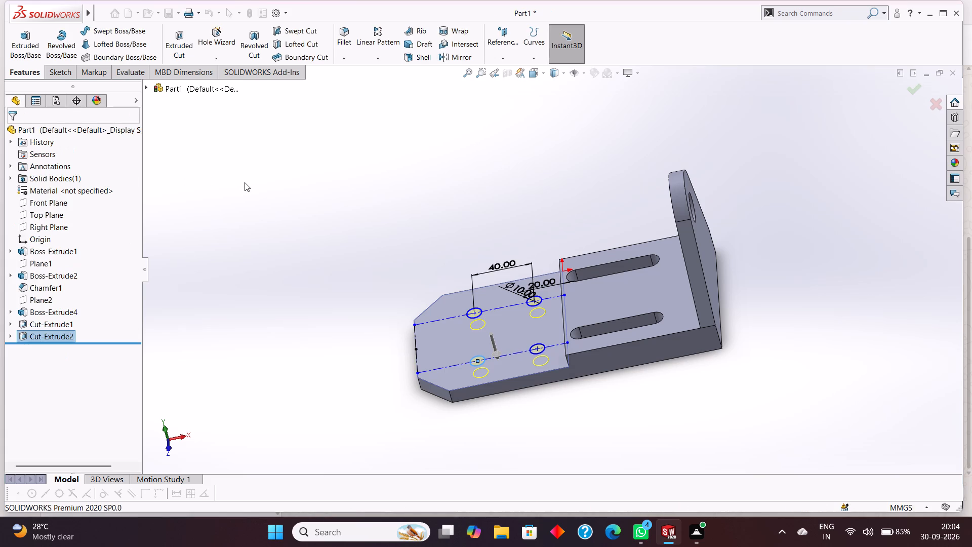
click(245, 182)
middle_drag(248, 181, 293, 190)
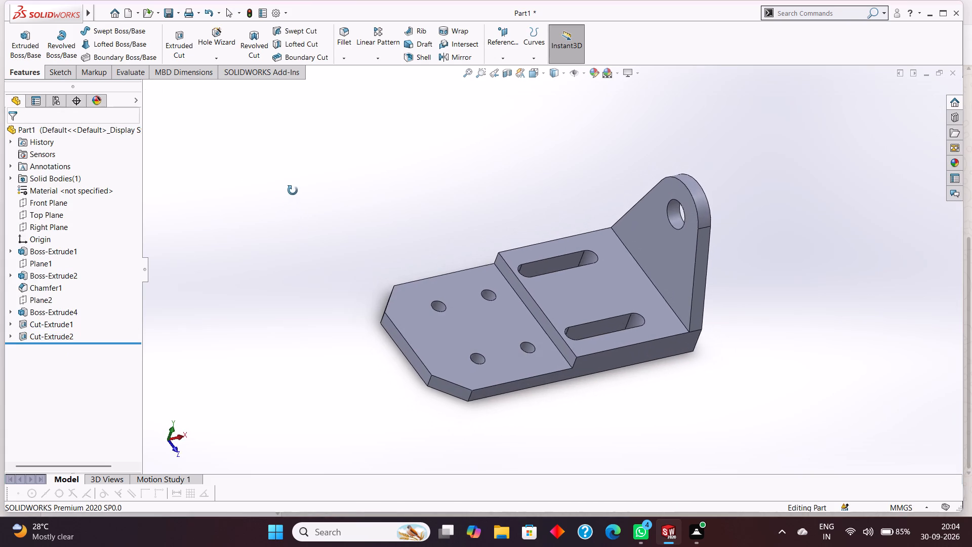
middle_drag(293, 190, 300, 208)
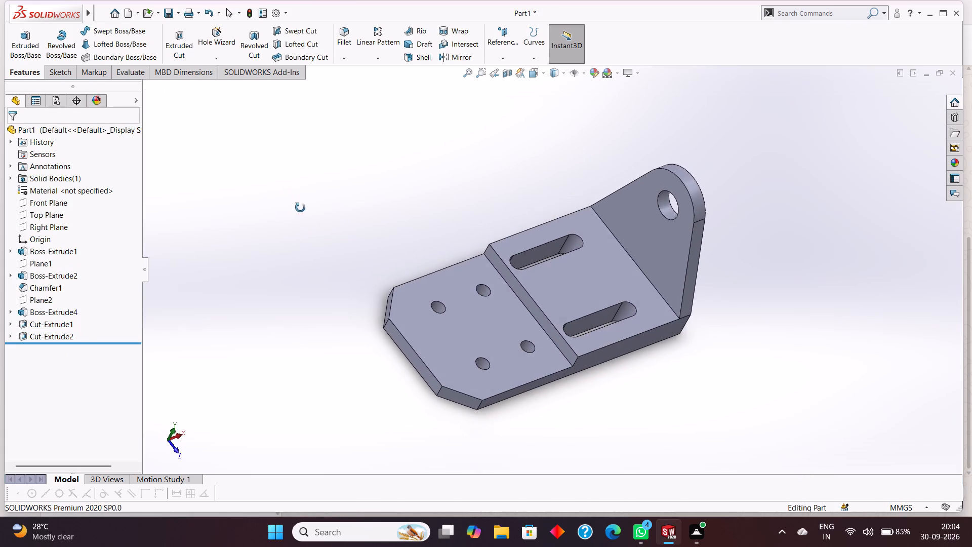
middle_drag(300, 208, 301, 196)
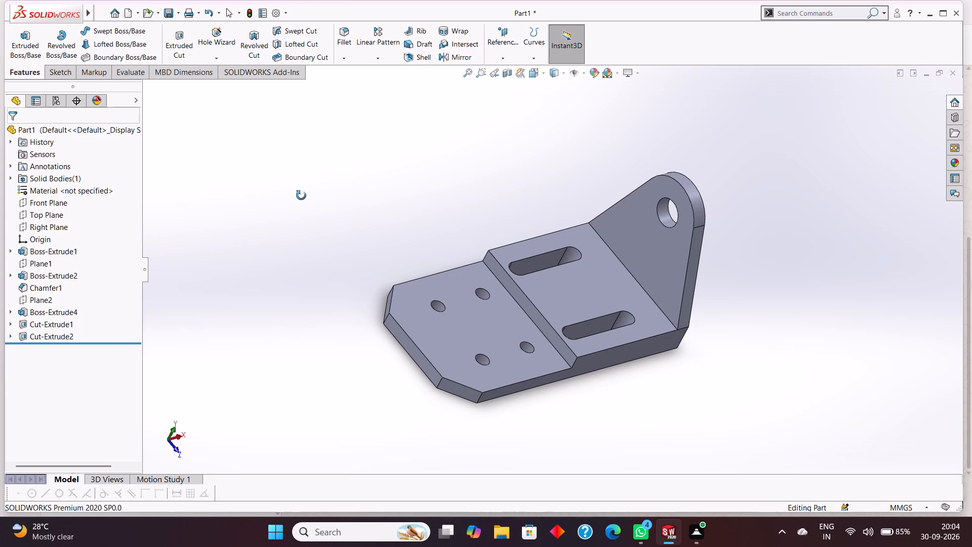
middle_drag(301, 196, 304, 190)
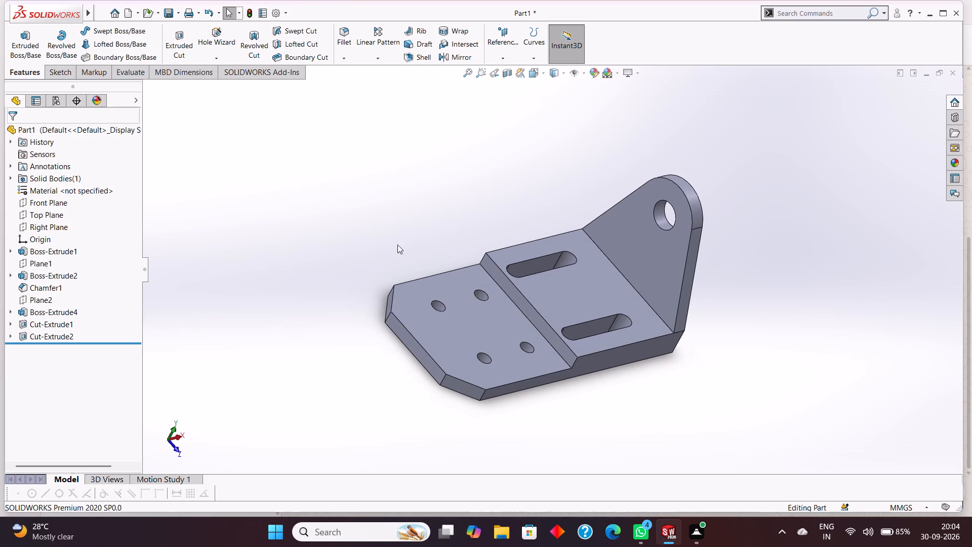
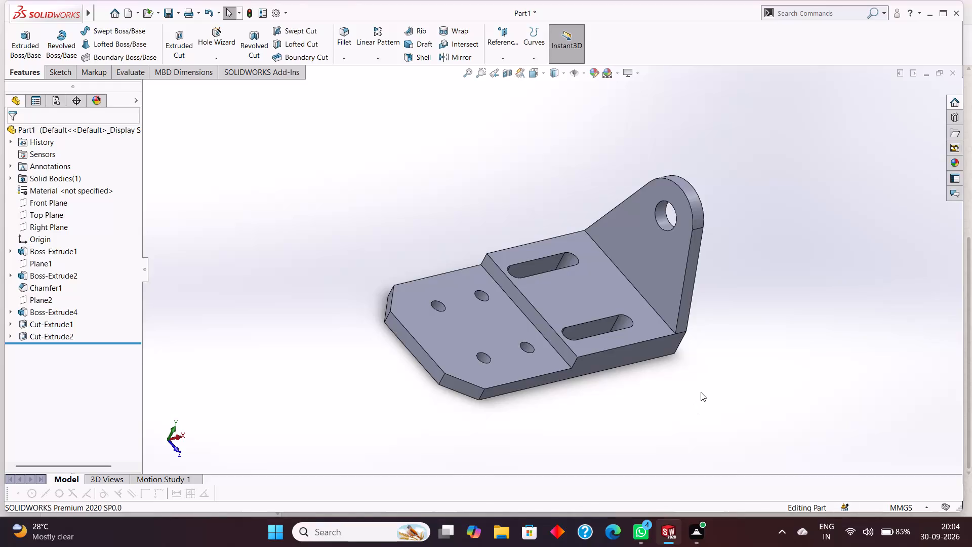
Save the part as "equipment mounting bracket" in SOLIDWORKS Part format in the tryfuji folder.
scroll(704, 394, up, 1)
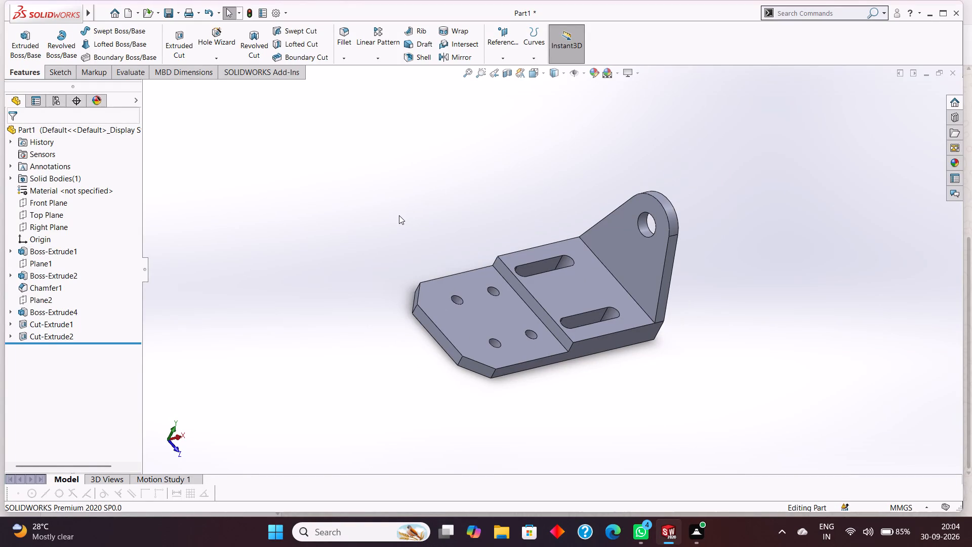
key(ctrl+s)
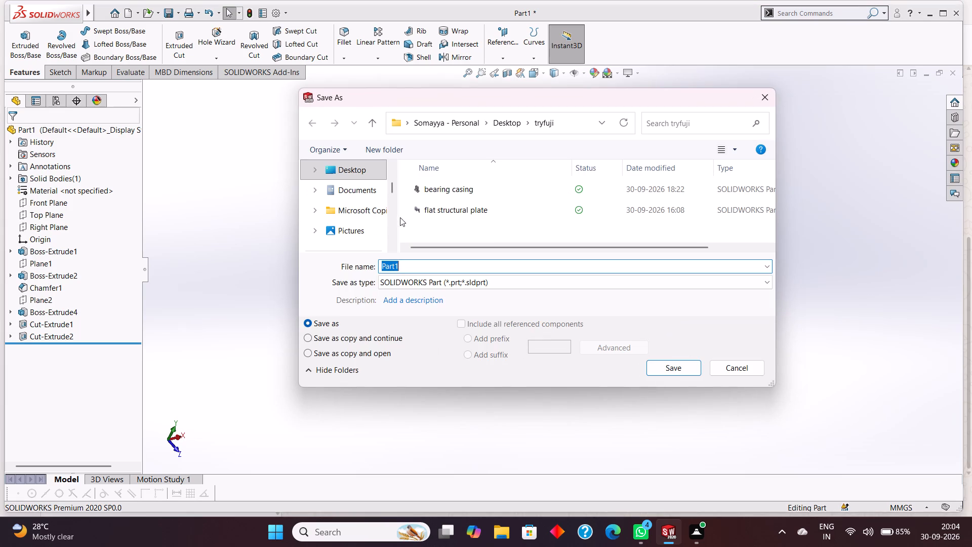
key(BackSpace)
text(eqi)
key(BackSpace)
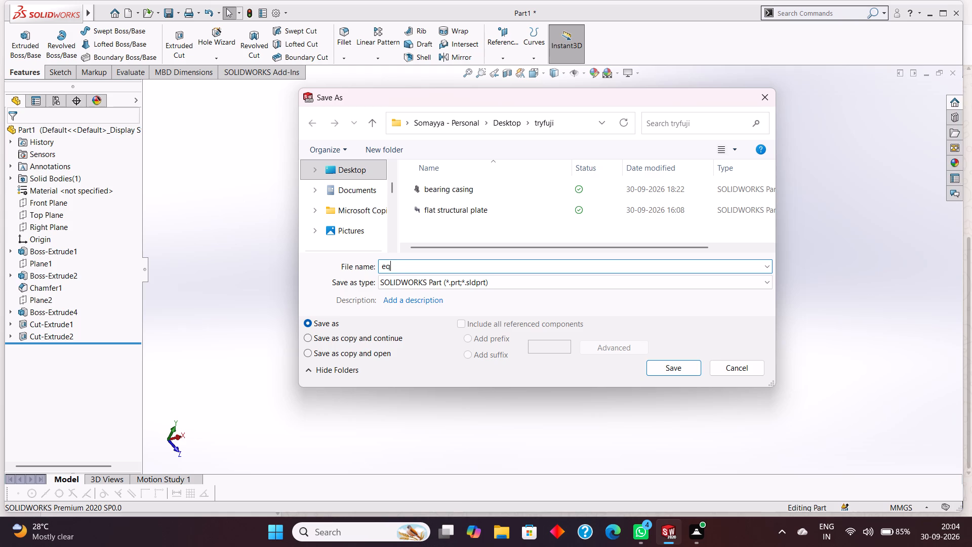
text(uipment)
key(space)
text(mounting bracket)
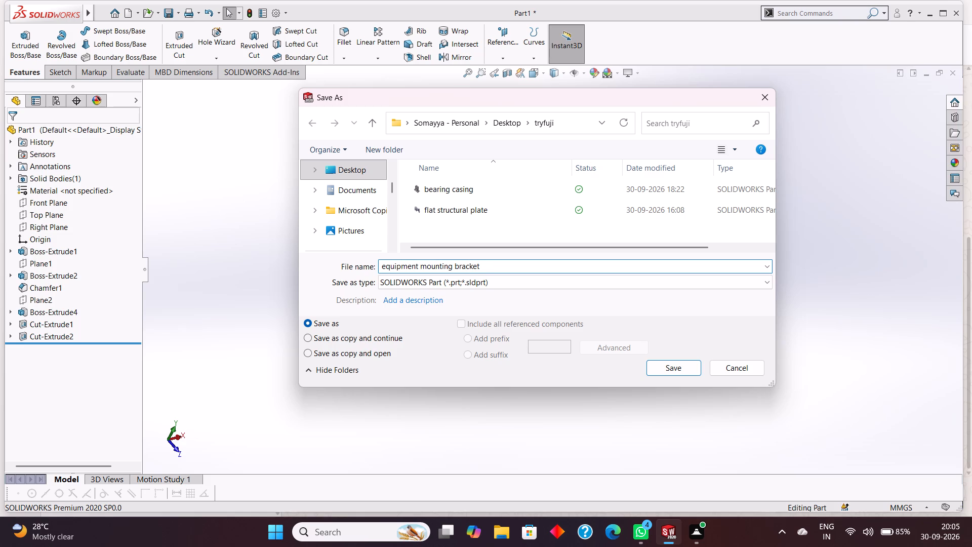
key(Return)
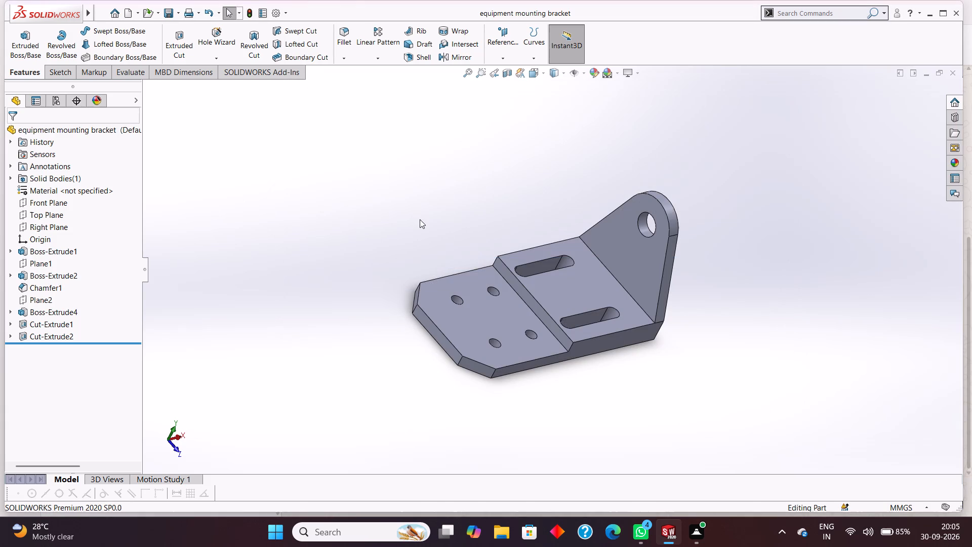
Save a PDF copy of the part in the tryfuji folder under the same name, equipment mounting bracket.
click(178, 15)
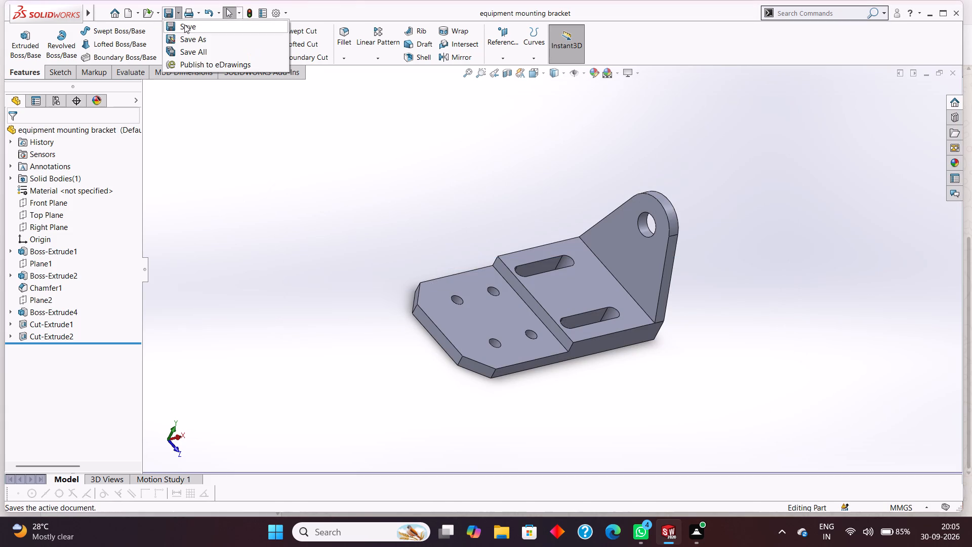
click(190, 40)
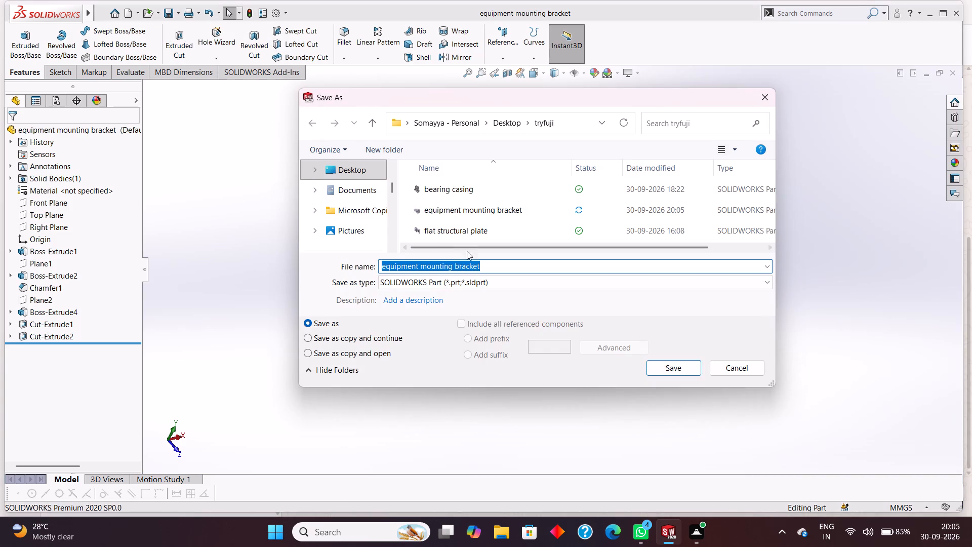
click(501, 279)
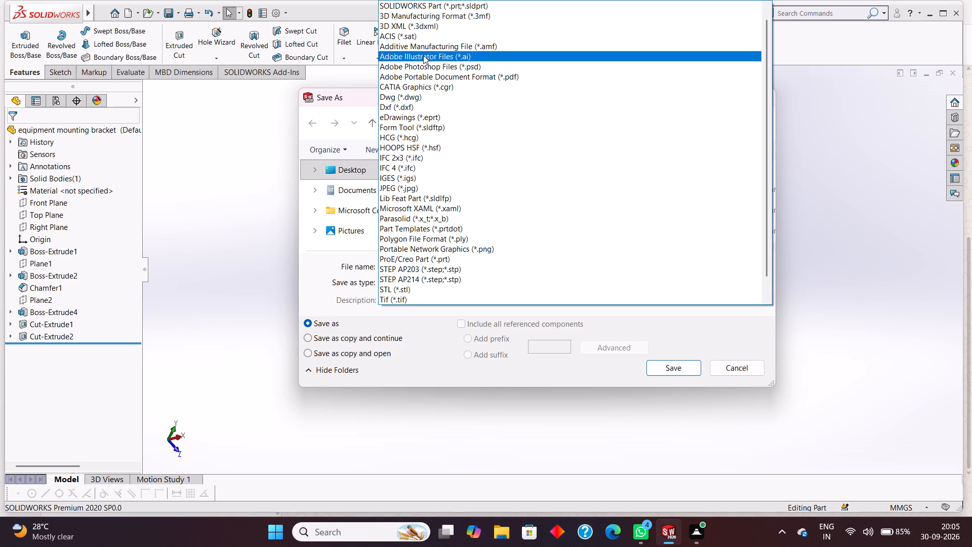
click(446, 76)
click(489, 300)
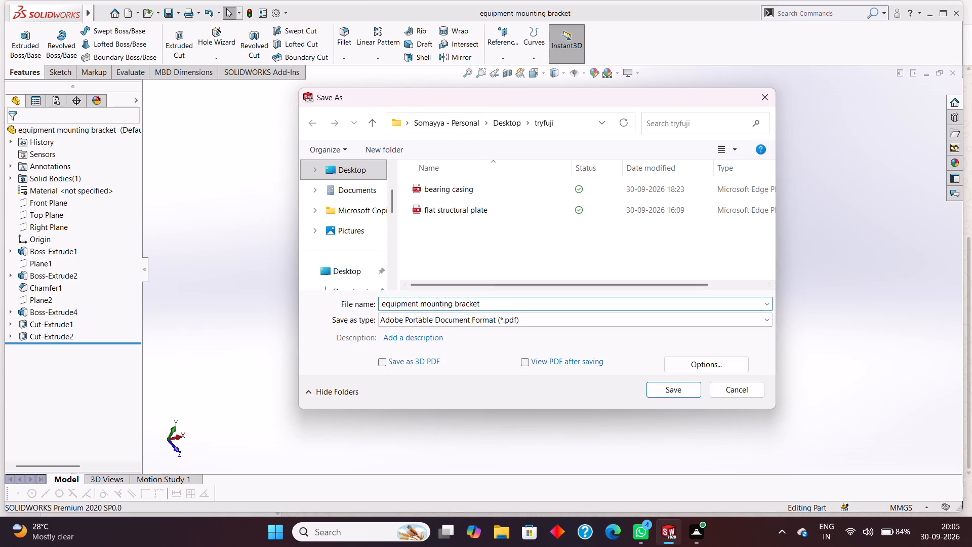
click(673, 387)
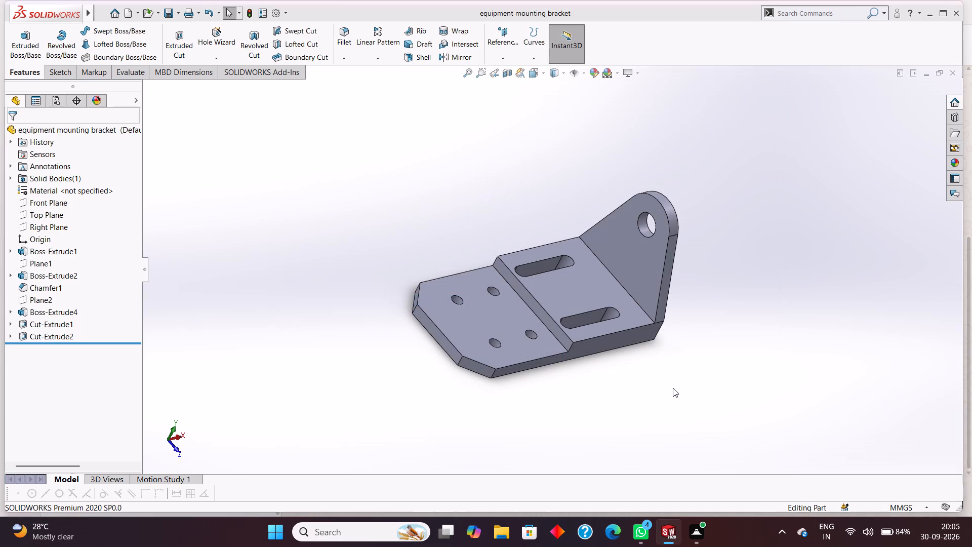